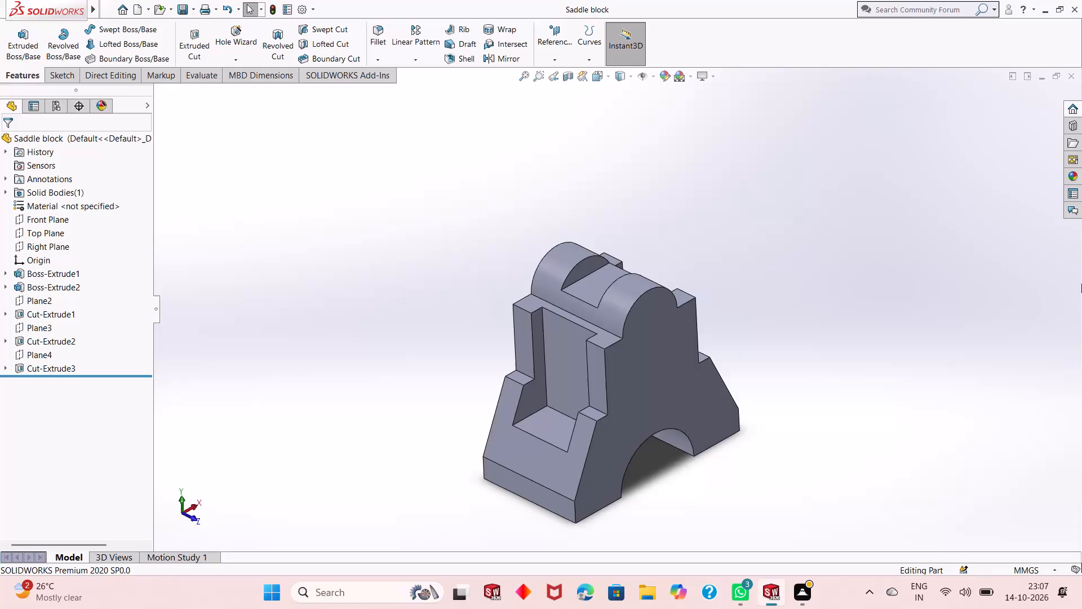
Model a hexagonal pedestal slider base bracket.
Close the Saddle block model and create a new part document.
left_click(1072, 76)
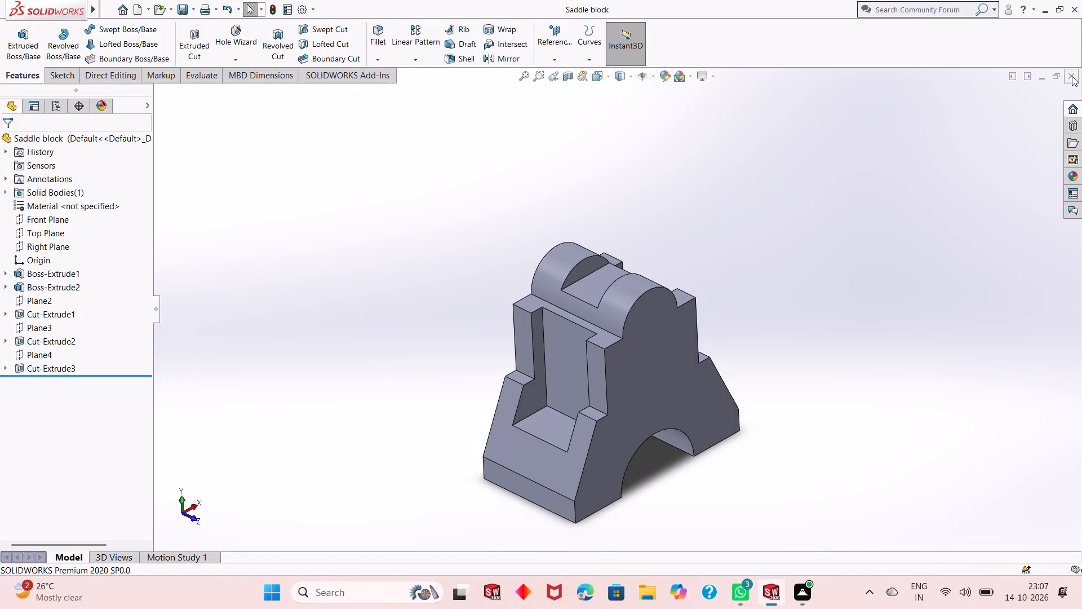
left_click(136, 8)
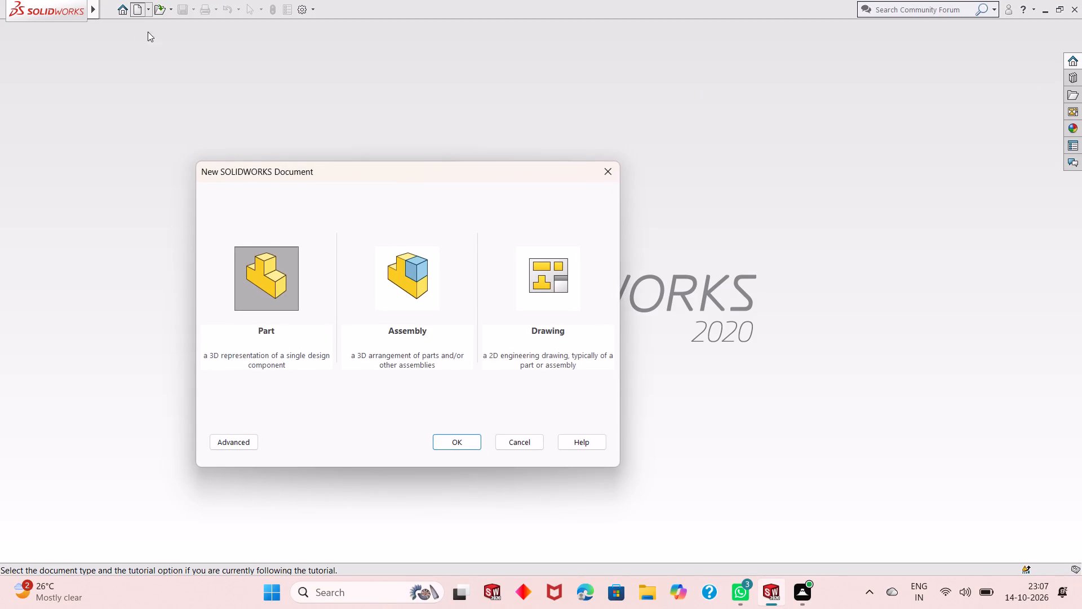
double_click(268, 284)
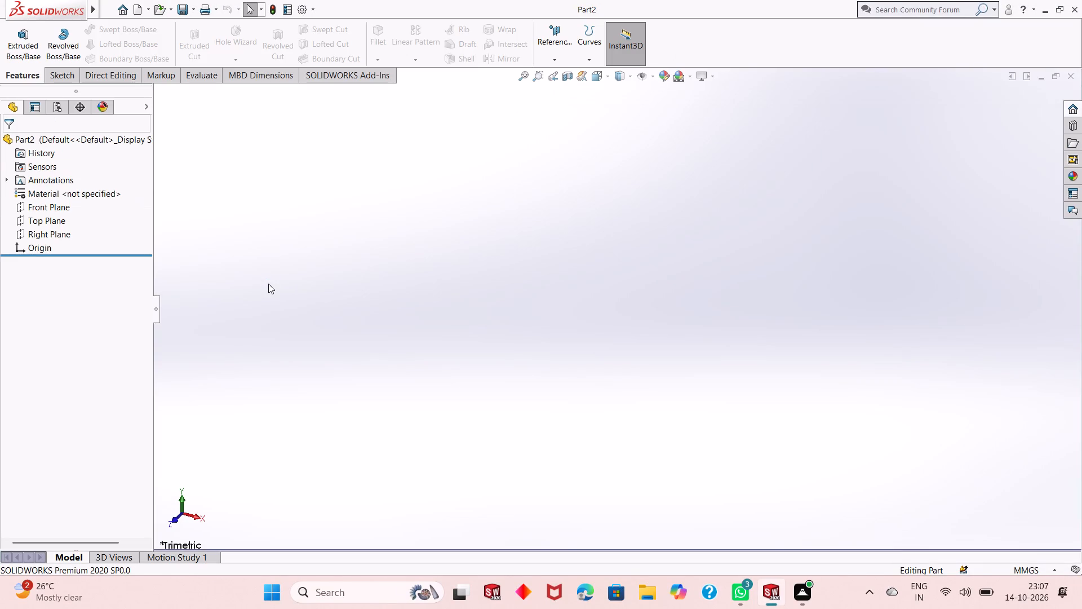
Start a sketch on the Top Plane and draw a circle centred on the origin, about 54 mm in radius.
left_click(54, 219)
left_click(65, 205)
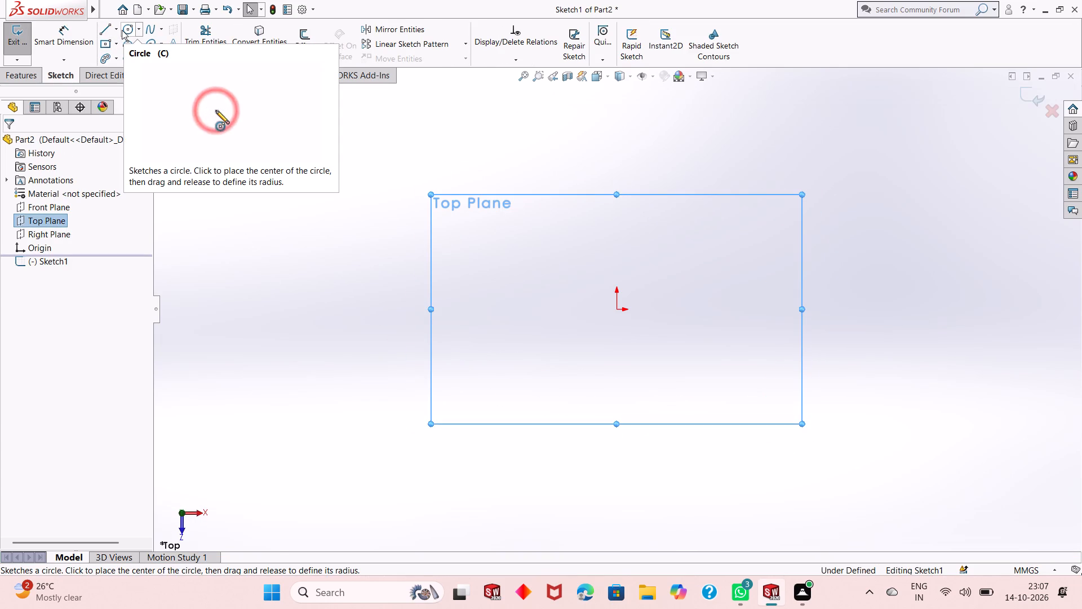
left_click(122, 30)
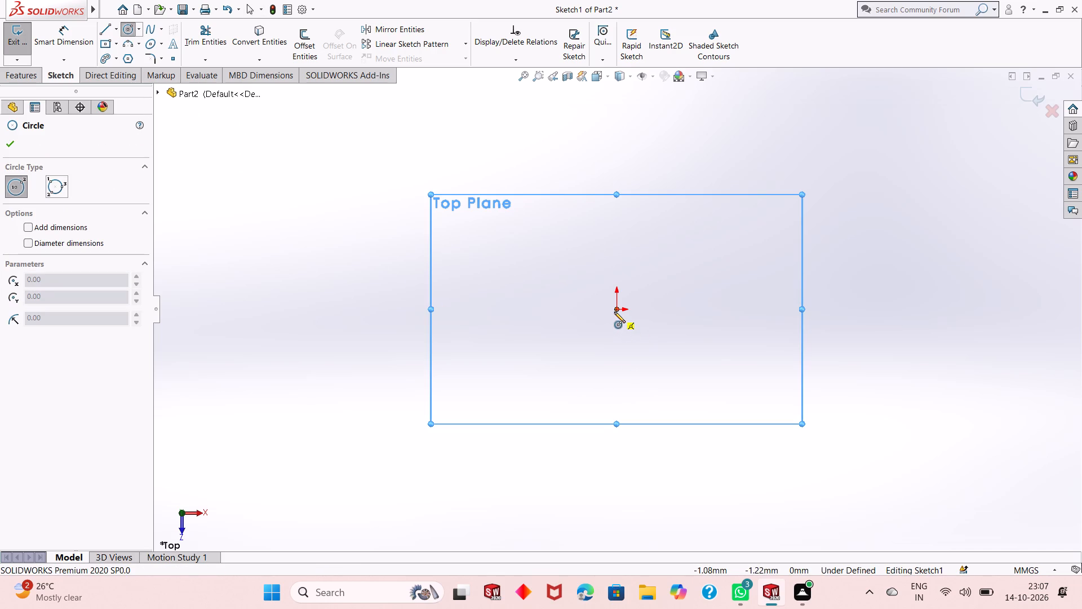
left_click(616, 311)
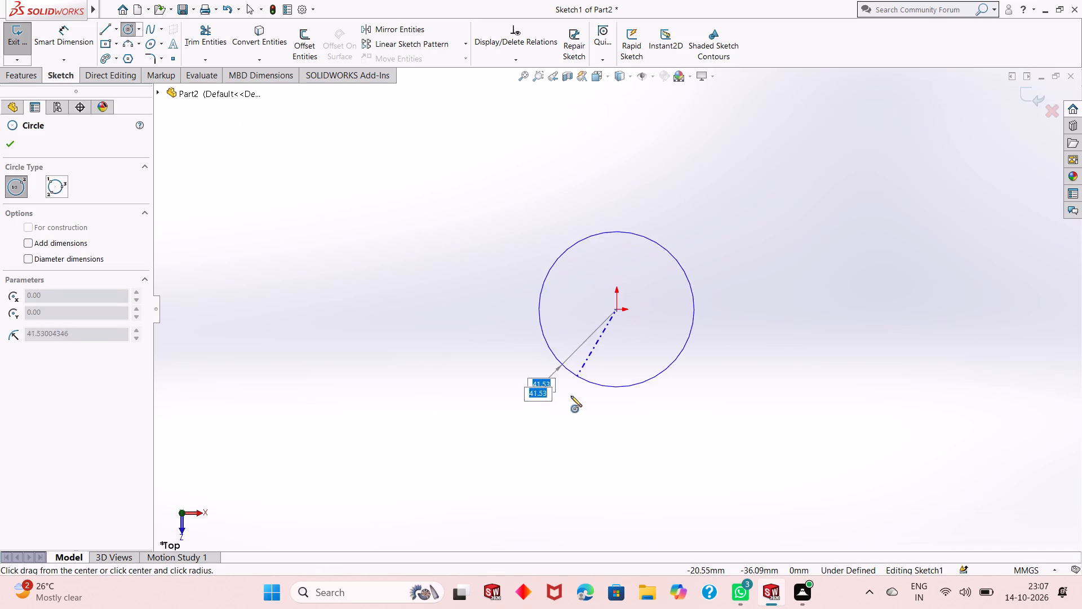
left_click(567, 411)
right_click(353, 321)
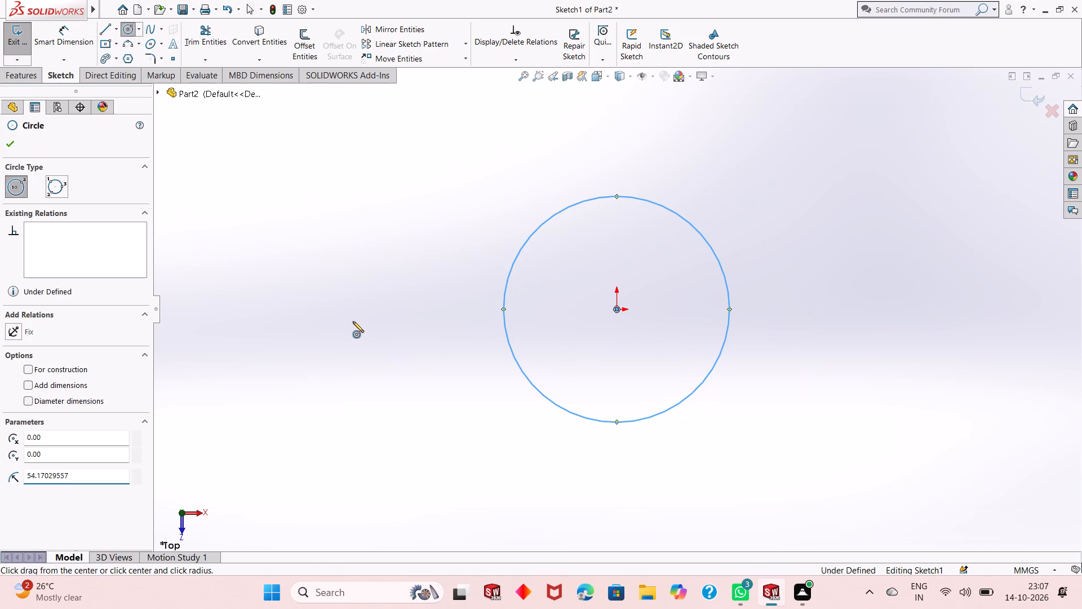
left_click(369, 331)
Dimension the circle's diameter at 80 mm.
left_click(61, 42)
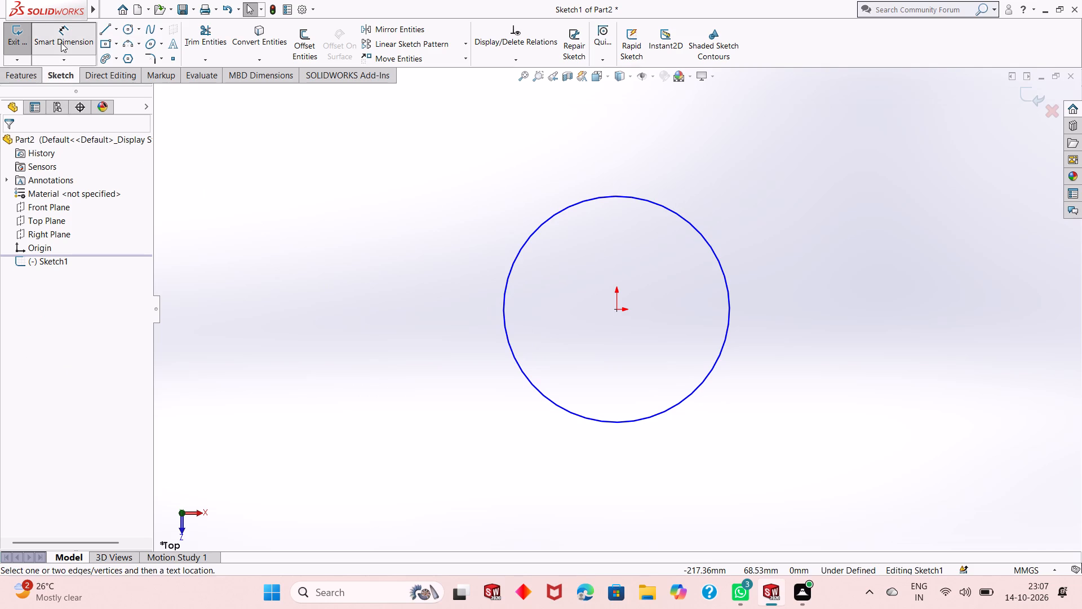
left_click(523, 372)
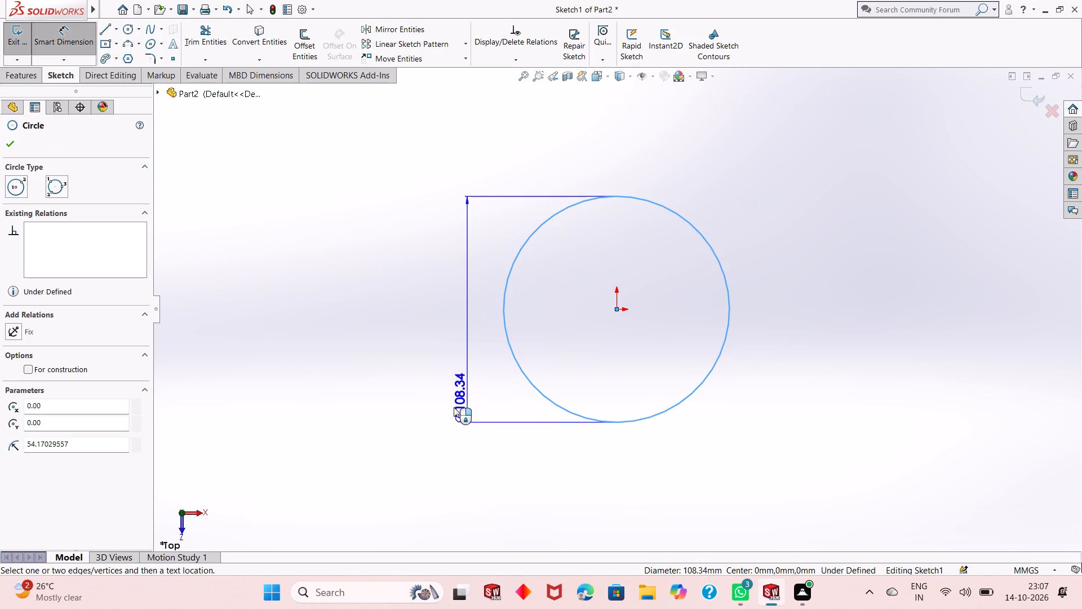
left_click(400, 443)
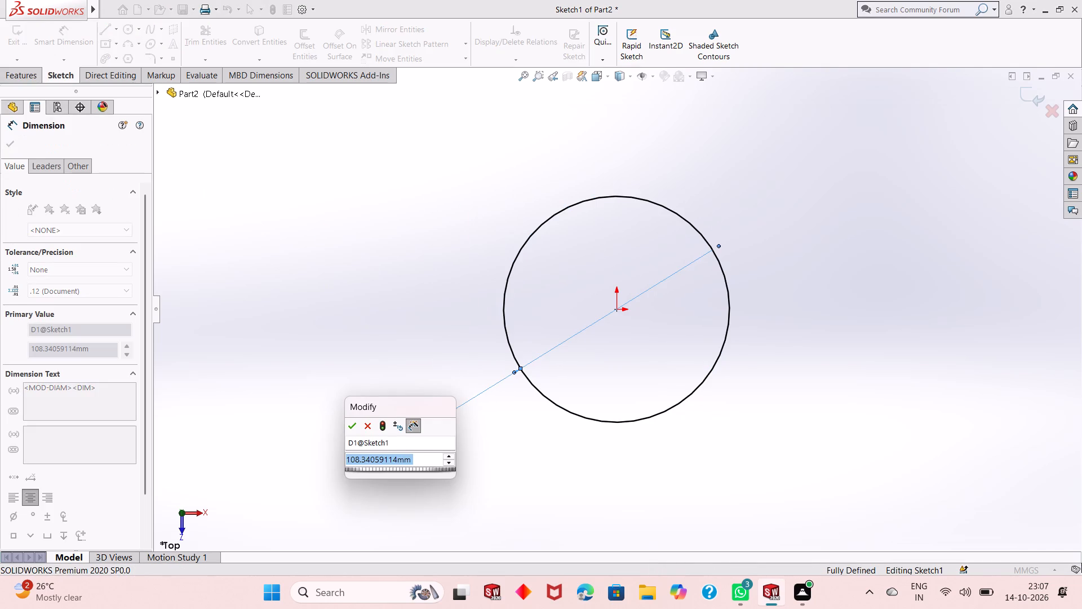
type("80")
key("Return")
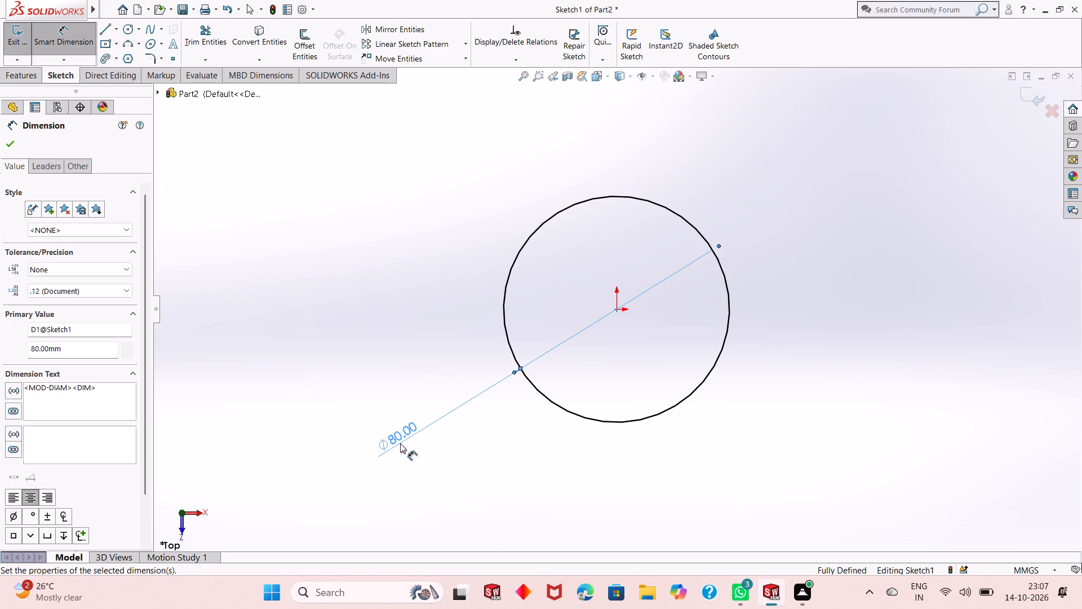
right_click(389, 244)
left_click(399, 279)
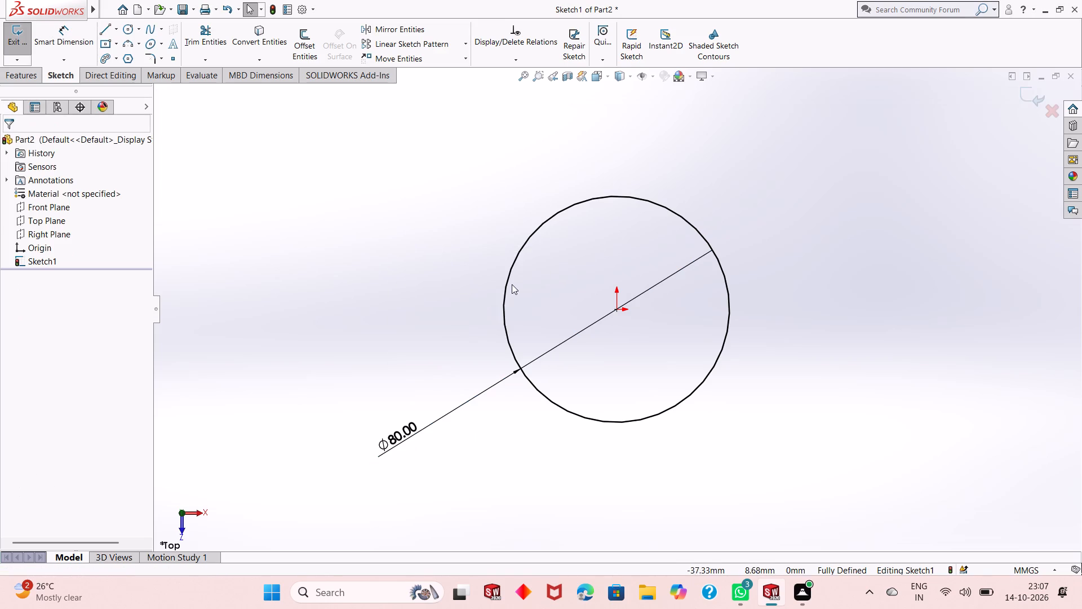
Draw a horizontal line of 152-40 mm from the circle's top point, a vertical line about 80 mm down, and a horizontal line back to its bottom point.
scroll(526, 331, "down", 1)
scroll(526, 332, "up", 4)
scroll(843, 283, "down", 1)
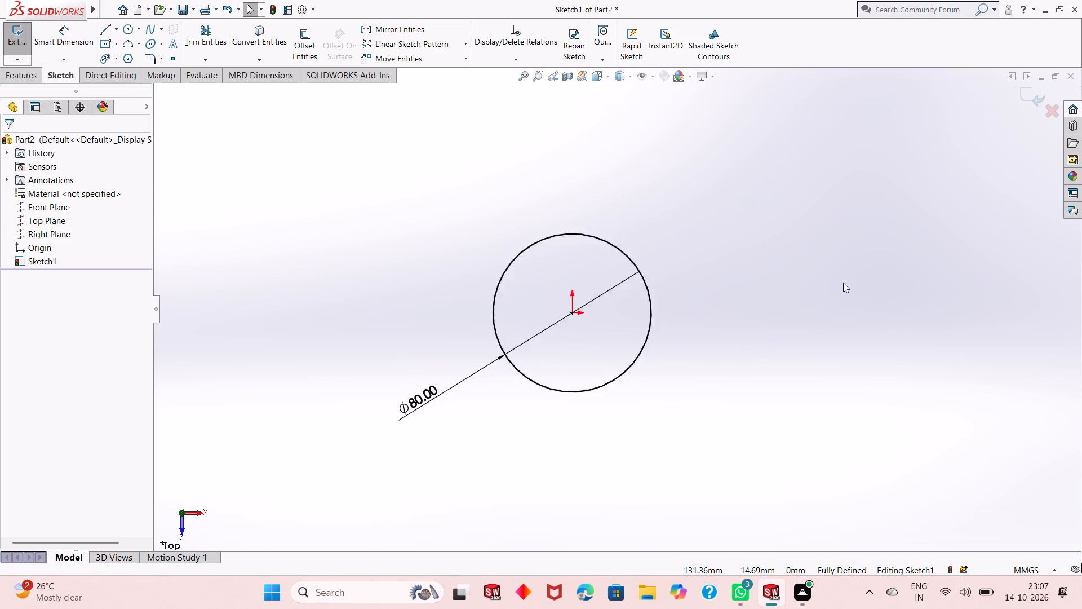
scroll(843, 283, "down", 1)
scroll(487, 361, "up", 1)
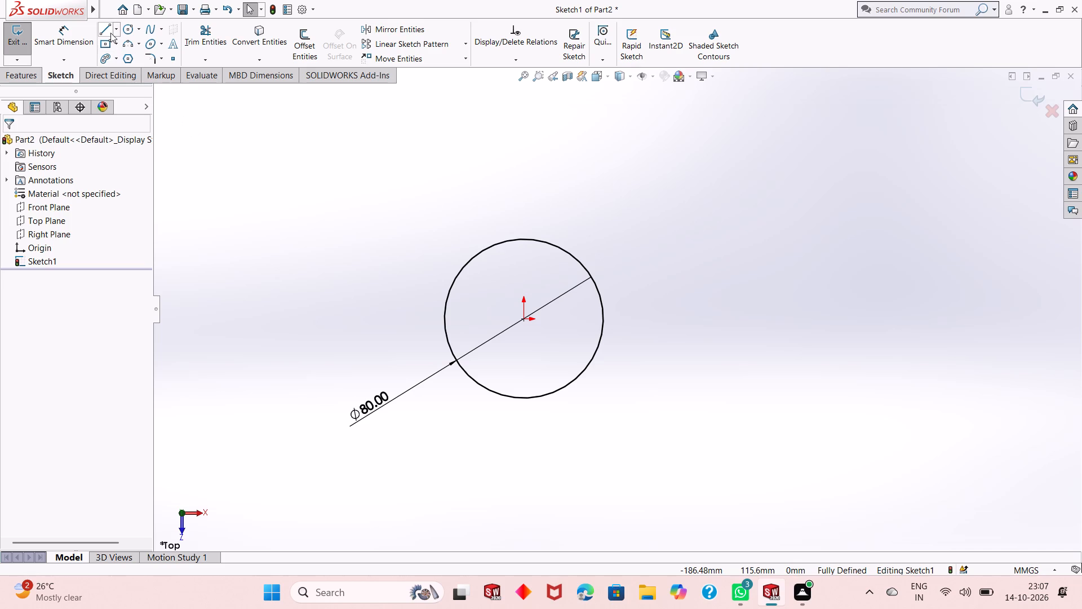
left_click(110, 32)
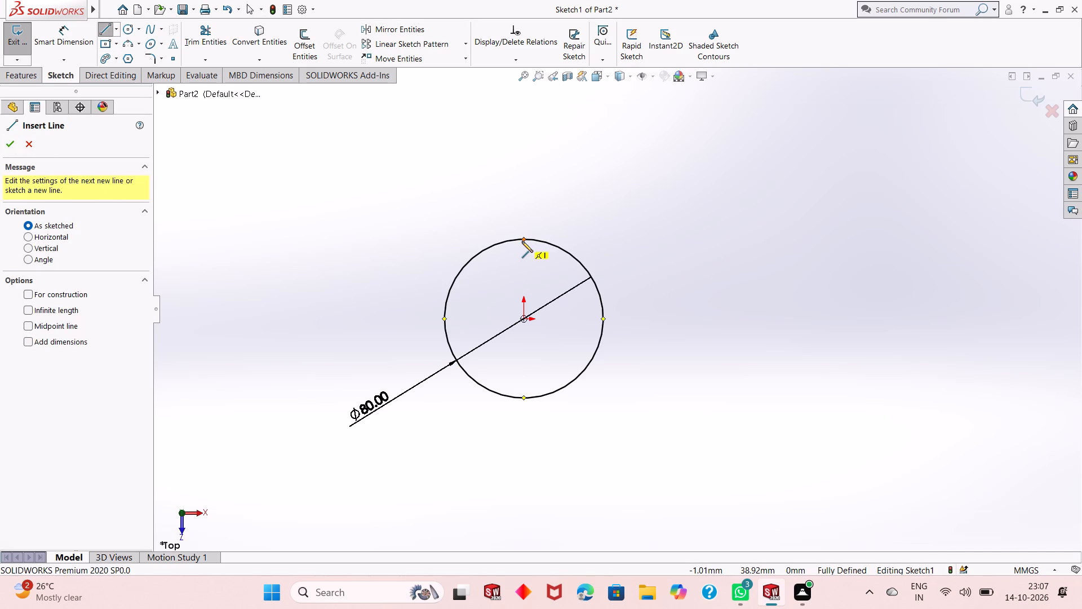
left_click(522, 241)
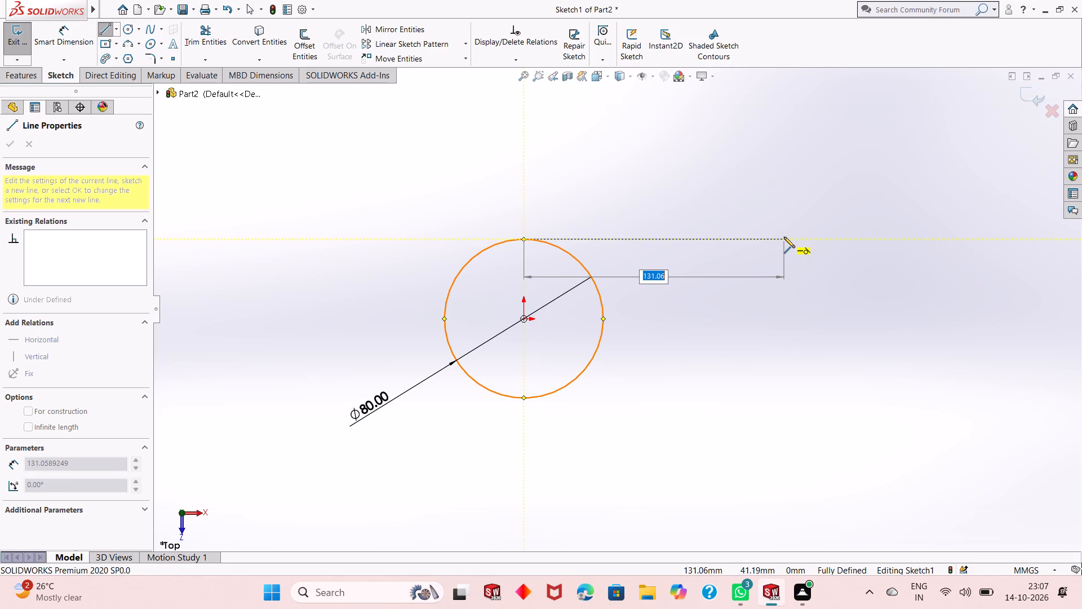
type("152-")
type("40")
key("Return")
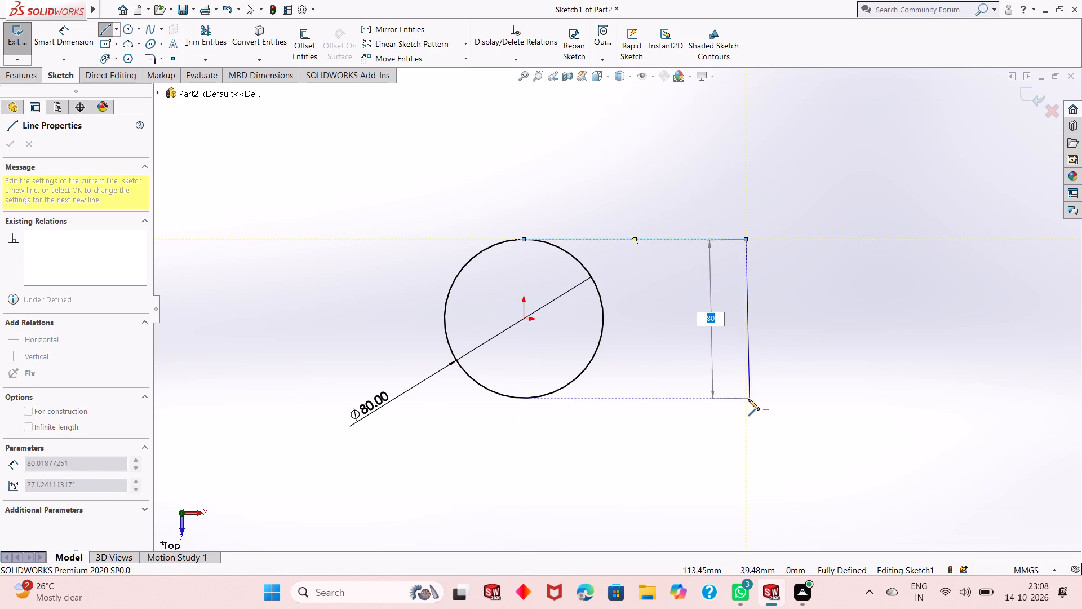
left_click(748, 395)
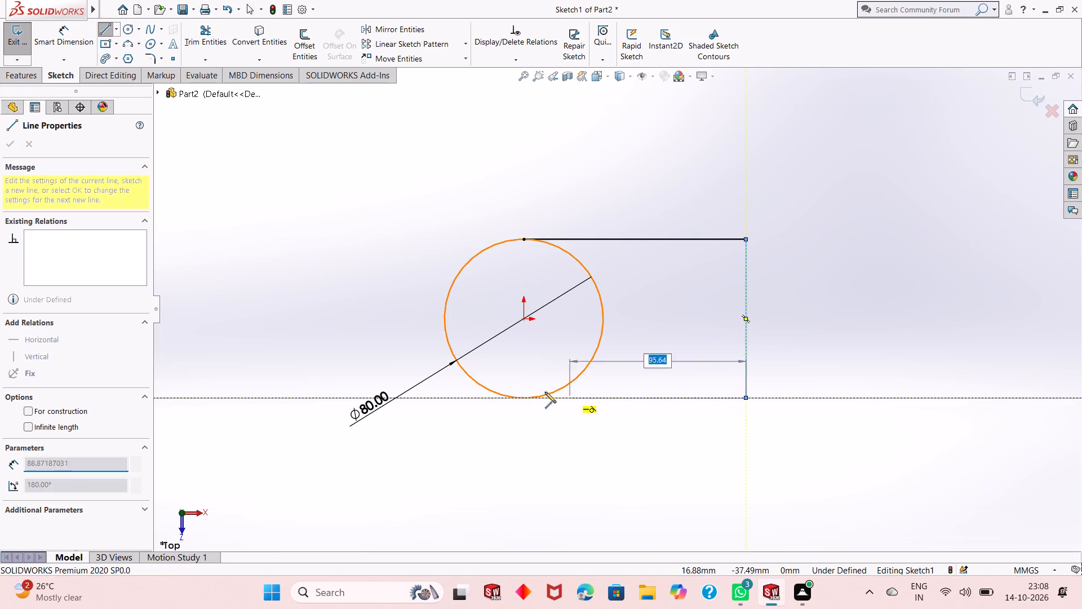
left_click(521, 397)
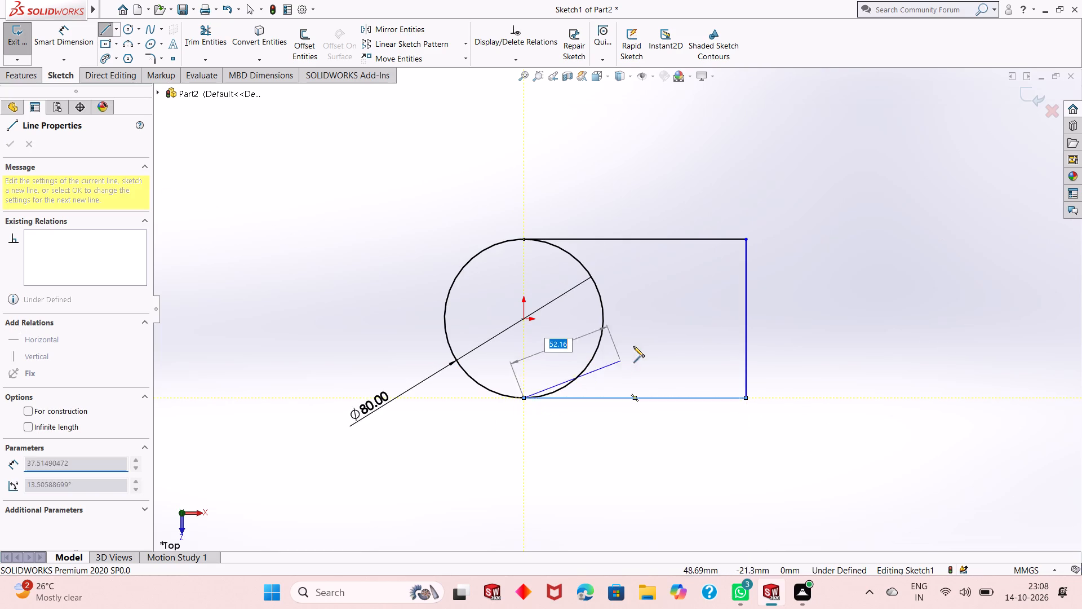
right_click(635, 345)
left_click(677, 351)
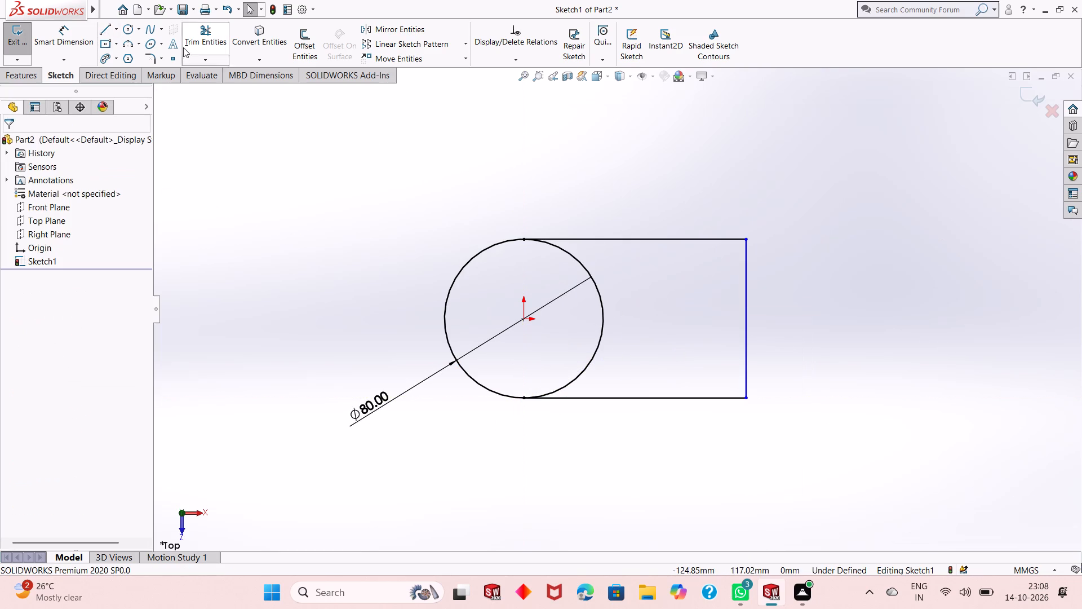
Add a 112 mm length dimension to the lower horizontal line.
left_click(84, 33)
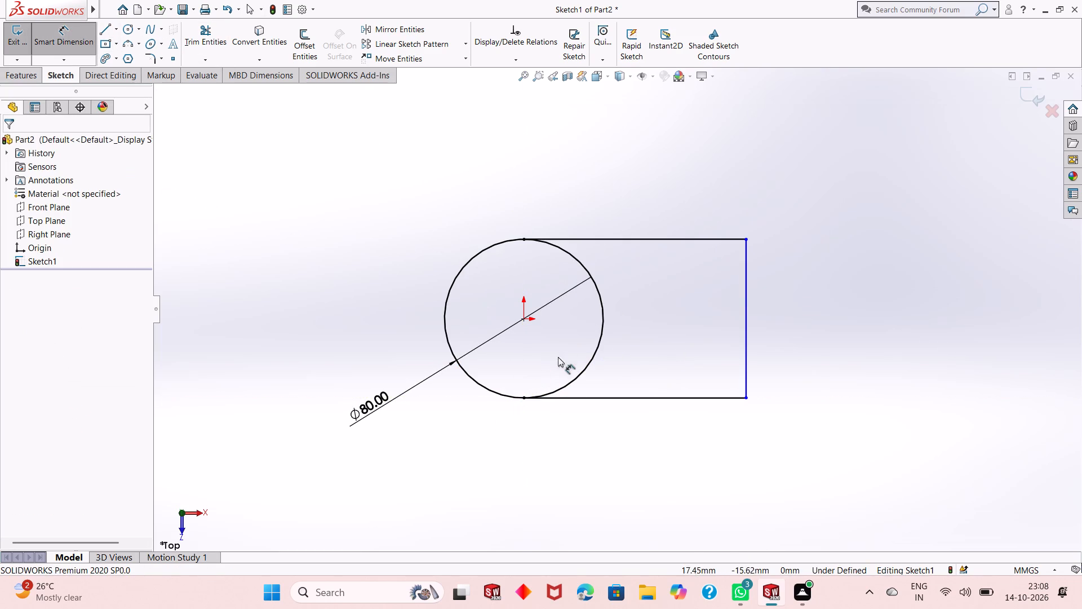
left_click(721, 400)
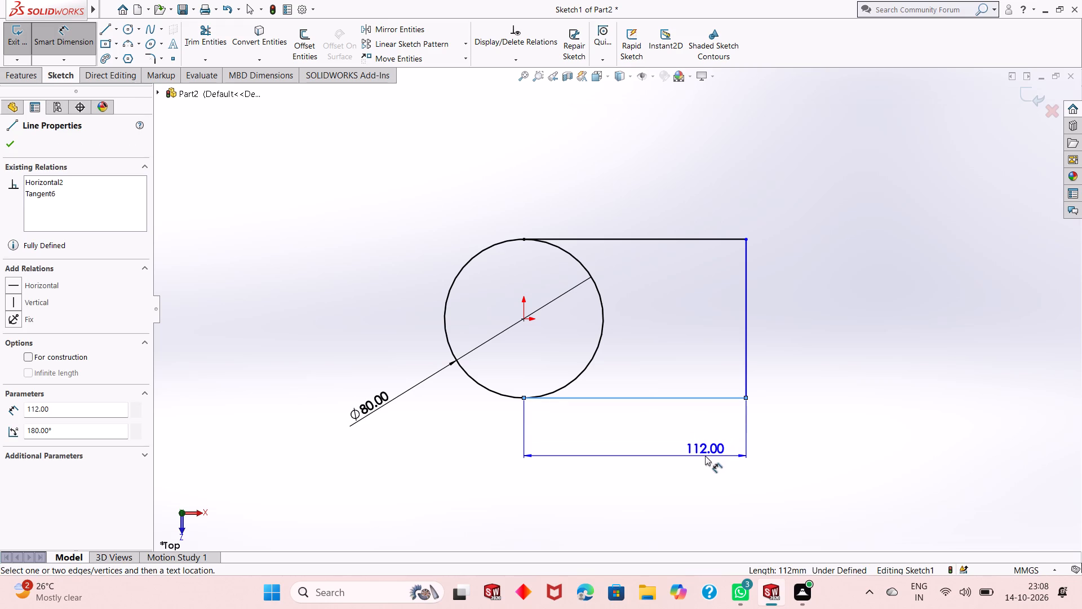
left_click(705, 456)
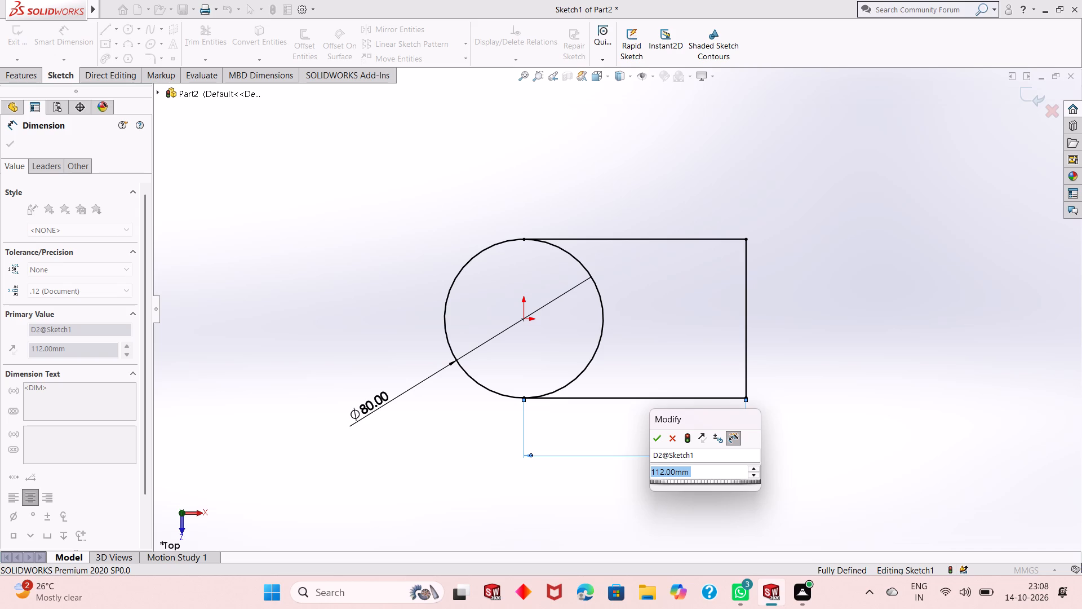
key("Return")
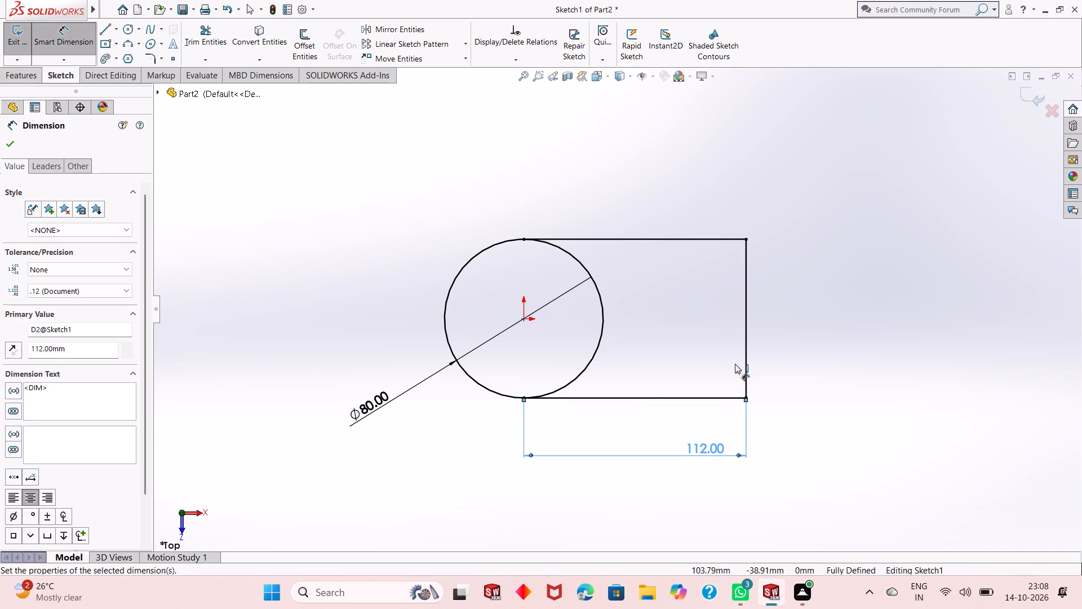
right_click(831, 196)
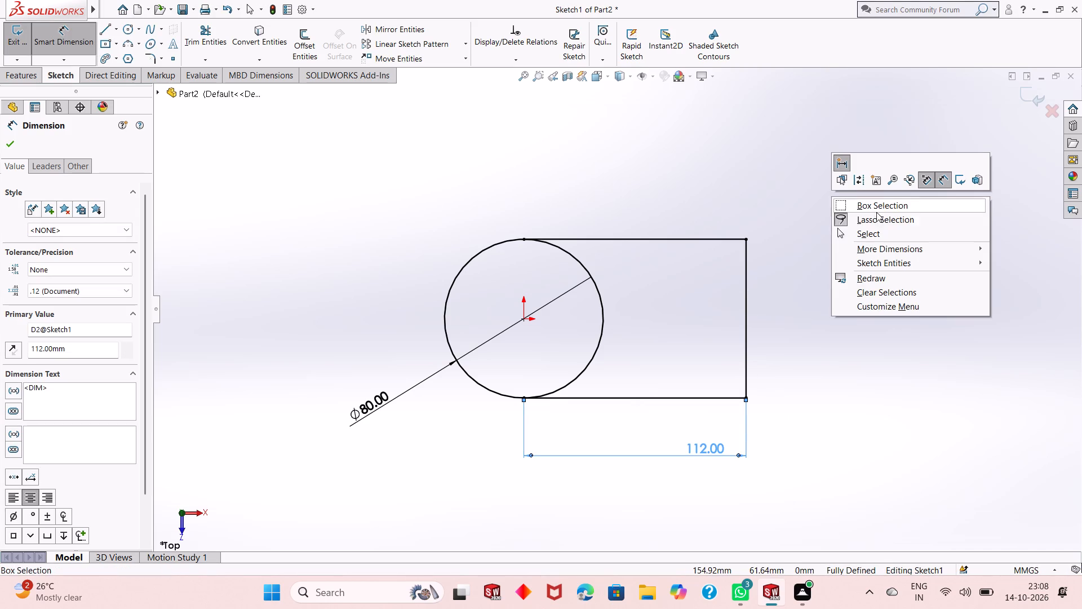
left_click(881, 228)
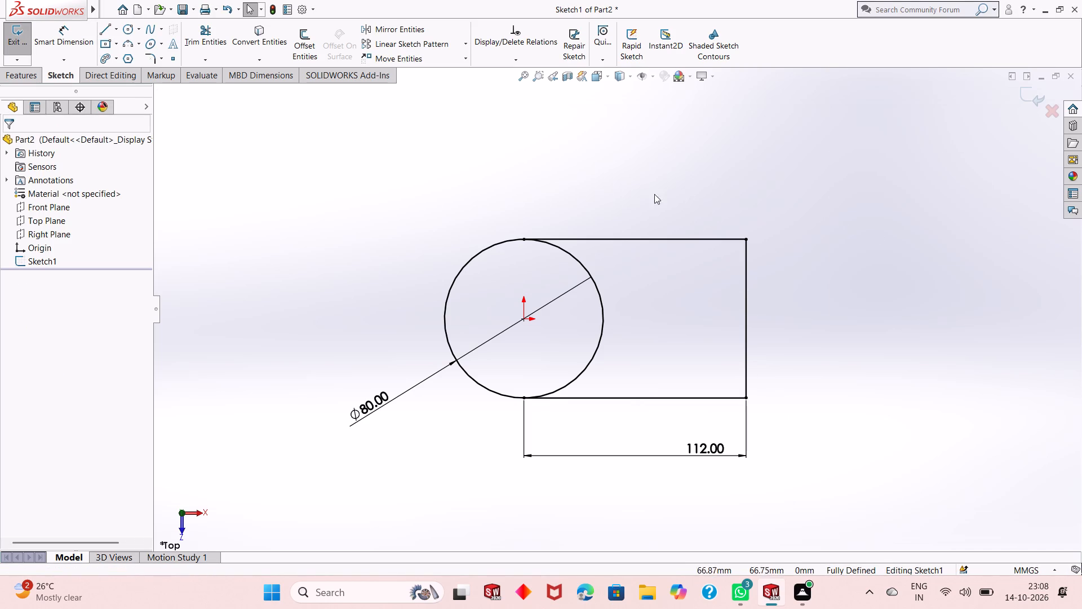
Trim away the half of the circle that lies inside the rectangular outline, leaving a rounded-end profile.
left_click(32, 80)
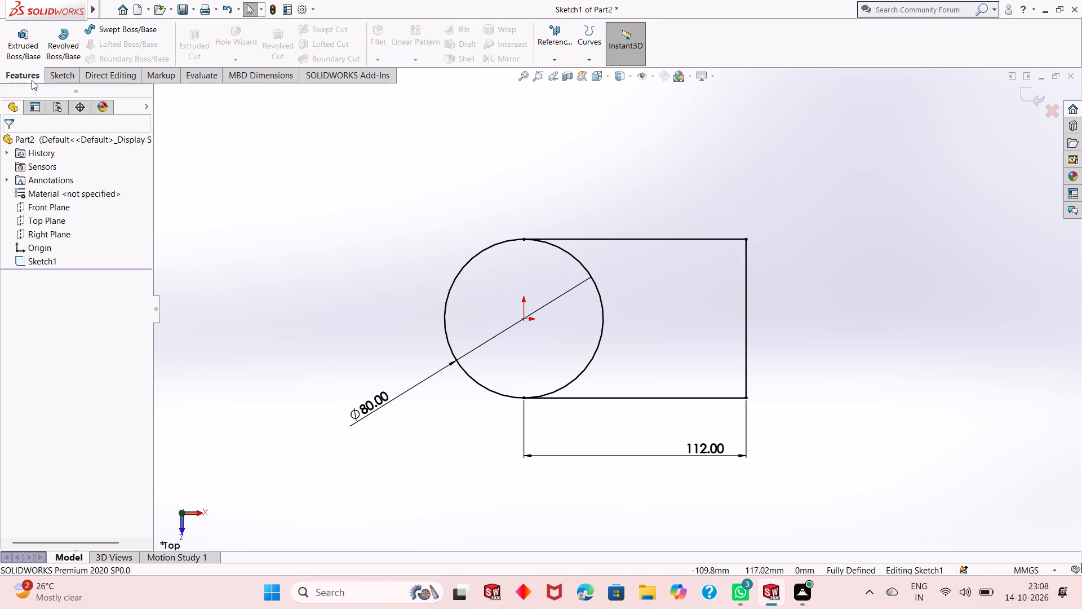
left_click(76, 75)
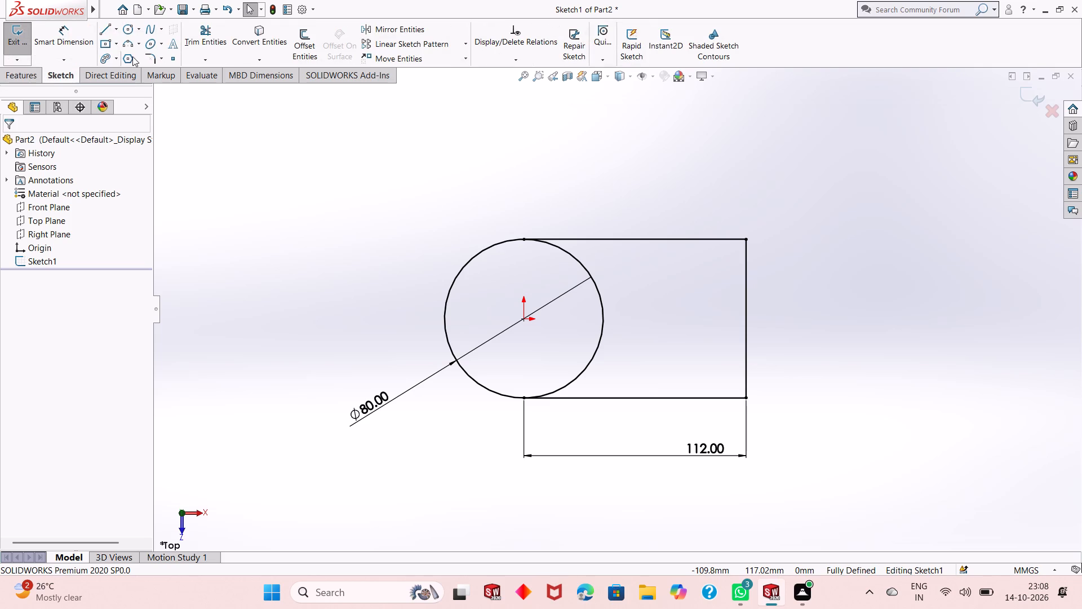
left_click(192, 38)
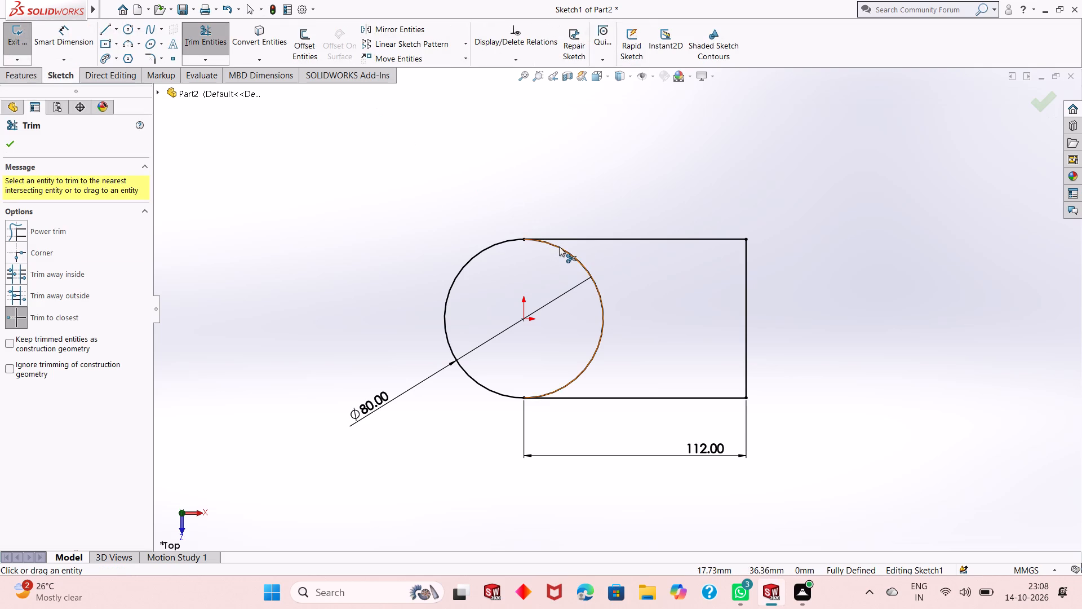
left_click(559, 246)
right_click(582, 128)
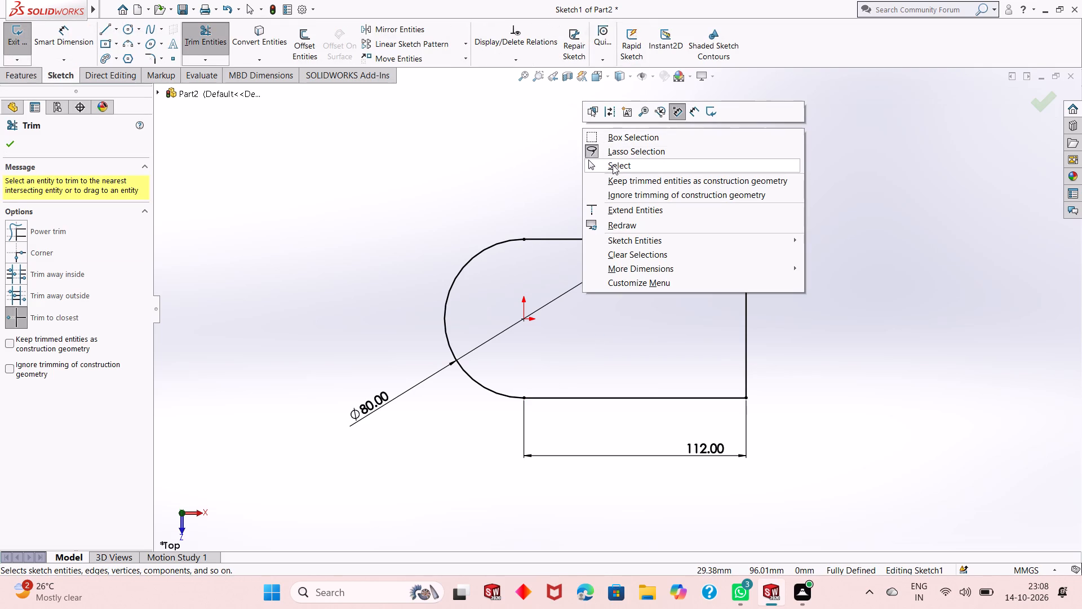
left_click(613, 165)
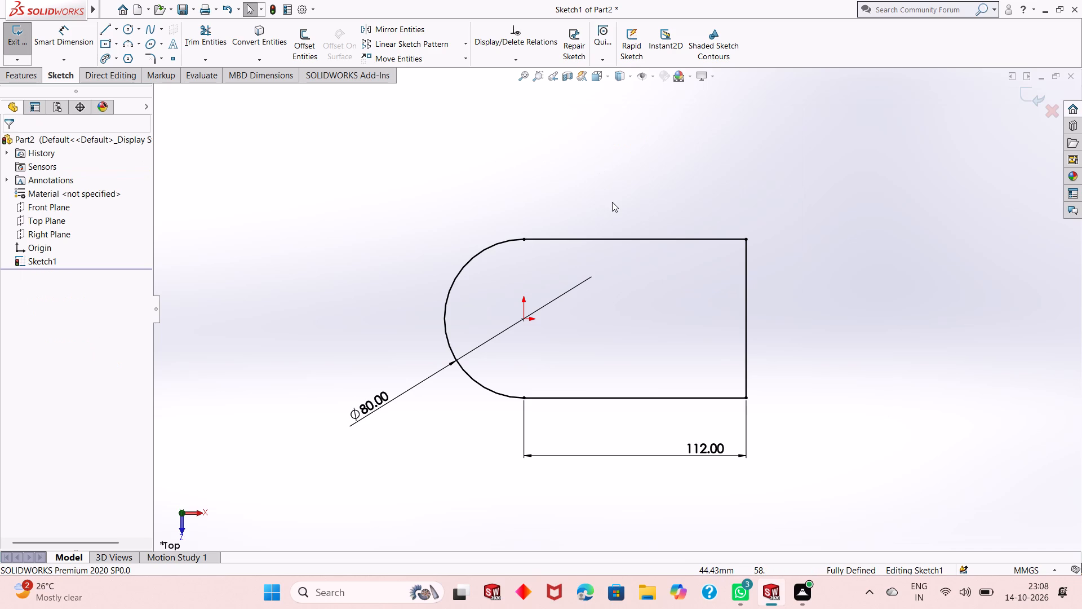
Chamfer the upper square corner of the profile using angle-distance with a 6 mm distance and 45° angle.
scroll(633, 352, "up", 2)
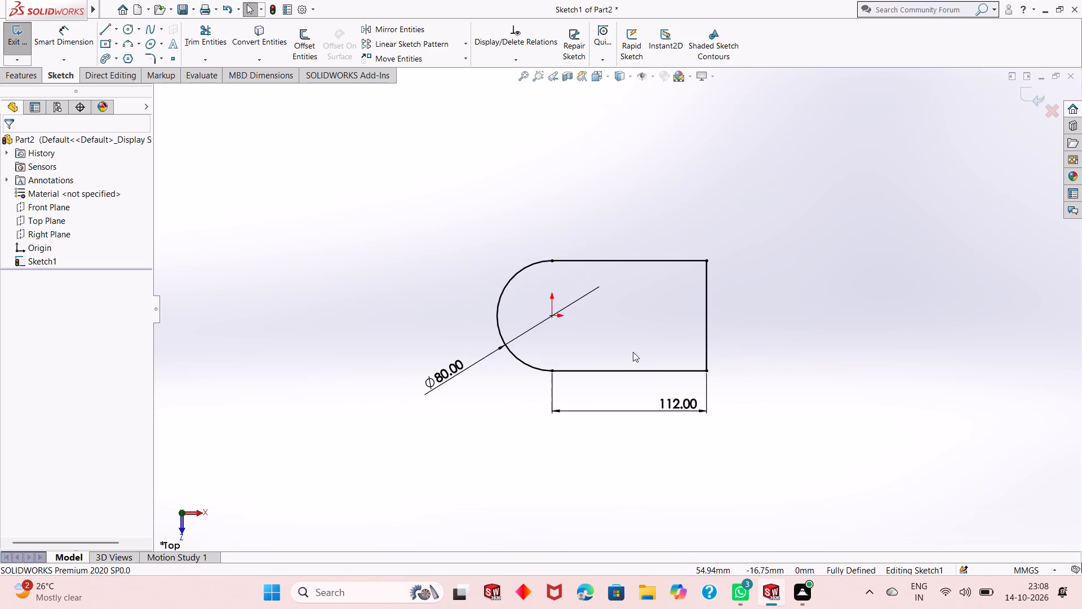
scroll(634, 298, "down", 2)
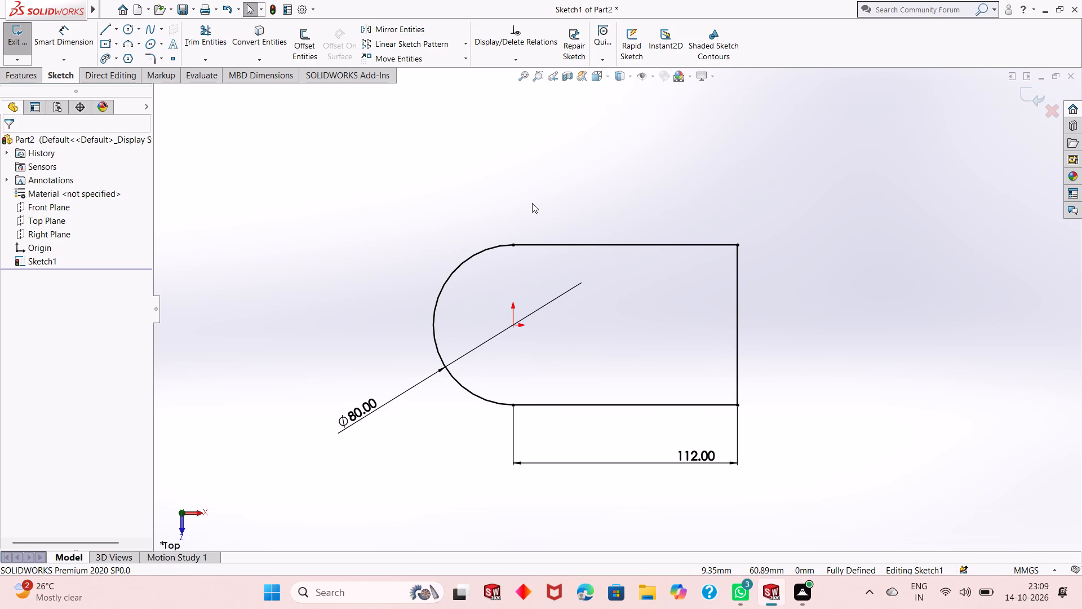
left_click(159, 62)
left_click(165, 83)
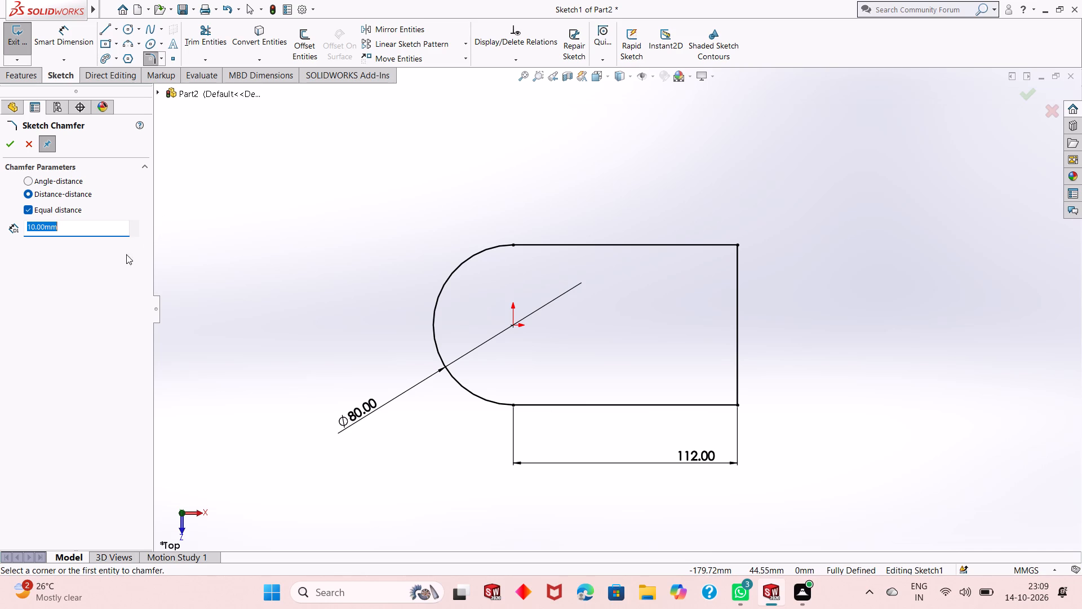
left_click(56, 184)
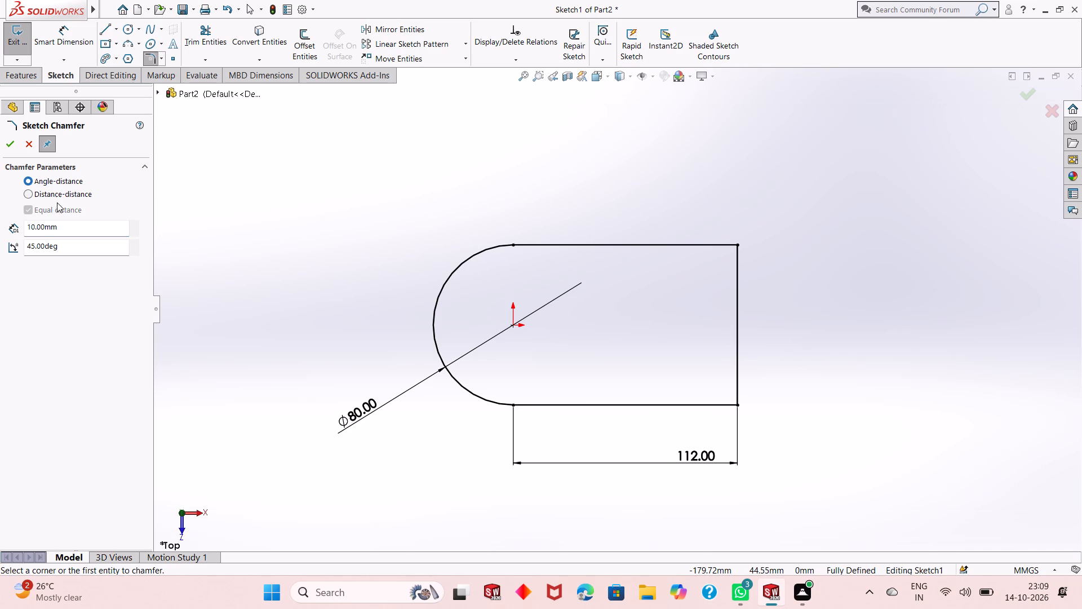
double_click(57, 227)
key("6")
key("Return")
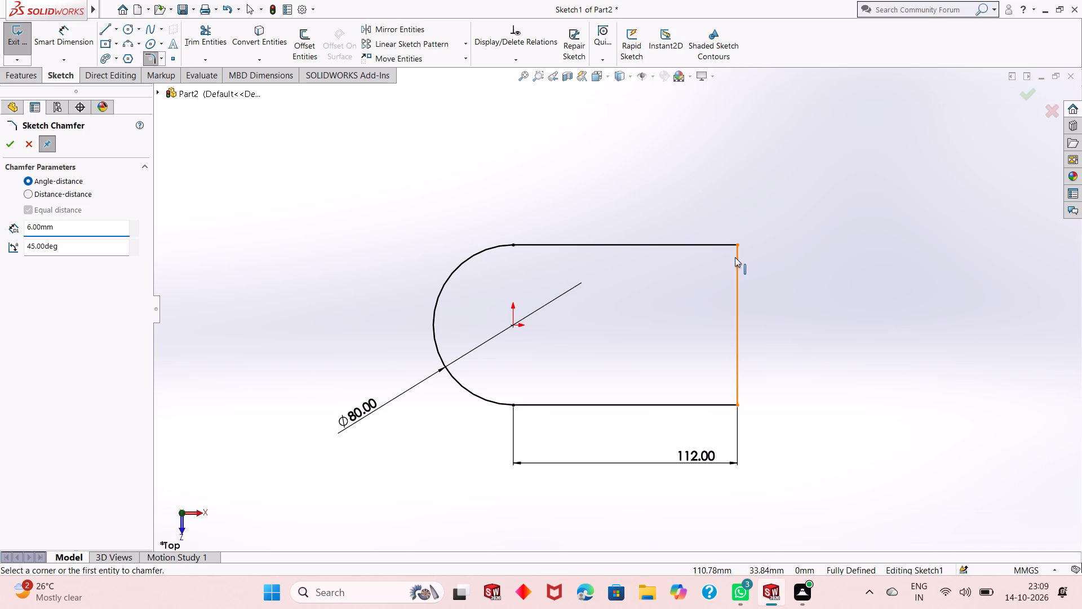
left_click(722, 243)
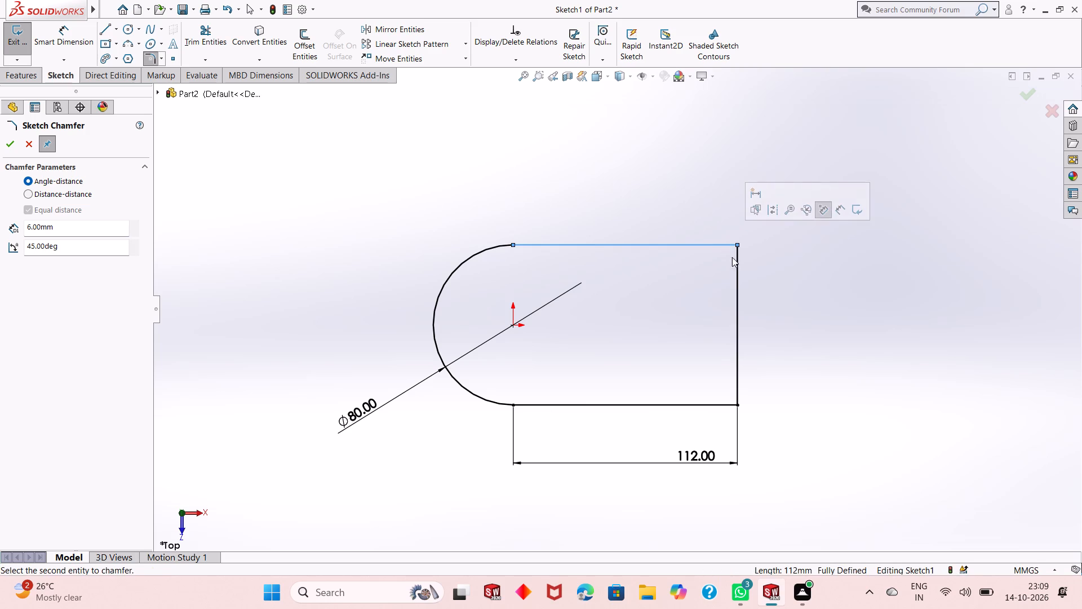
left_click(736, 266)
scroll(737, 245, "down", 4)
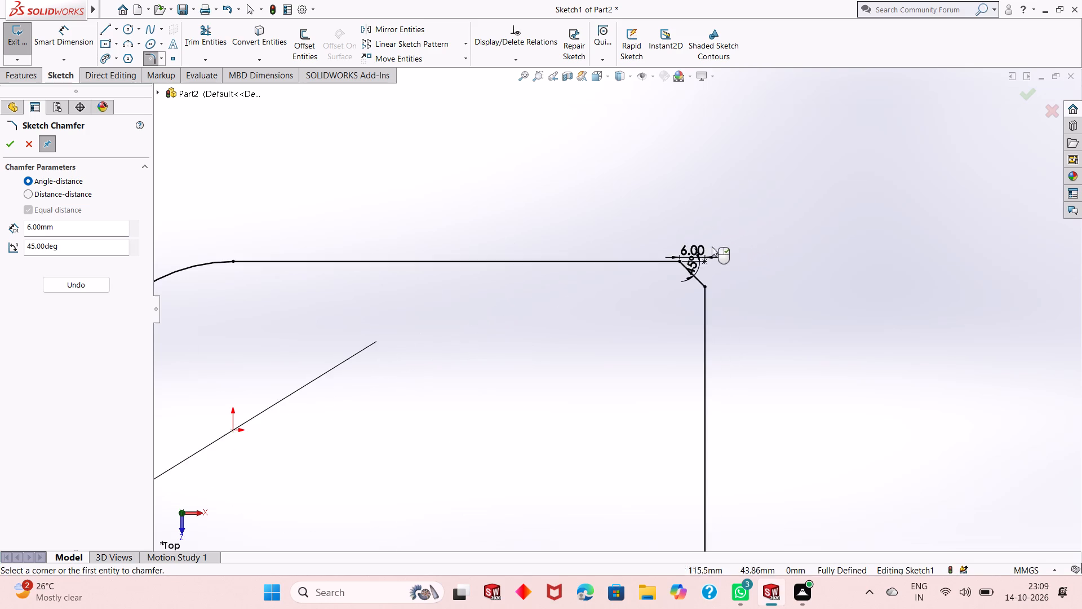
scroll(683, 259, "down", 11)
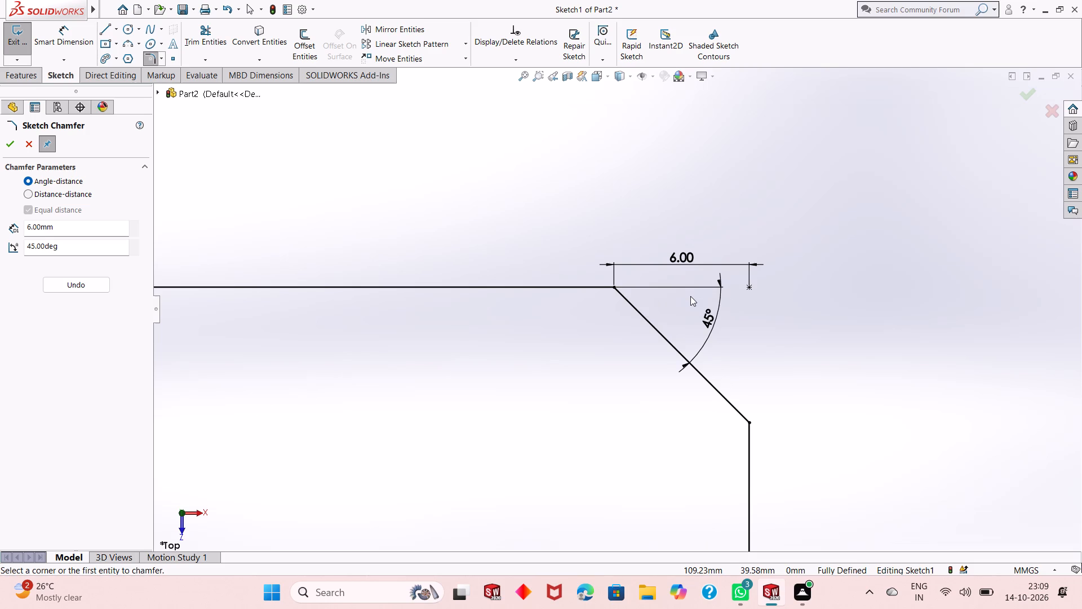
Apply the same 6 mm by 45° sketch chamfer to the lower square corner of the profile.
scroll(686, 312, "up", 9)
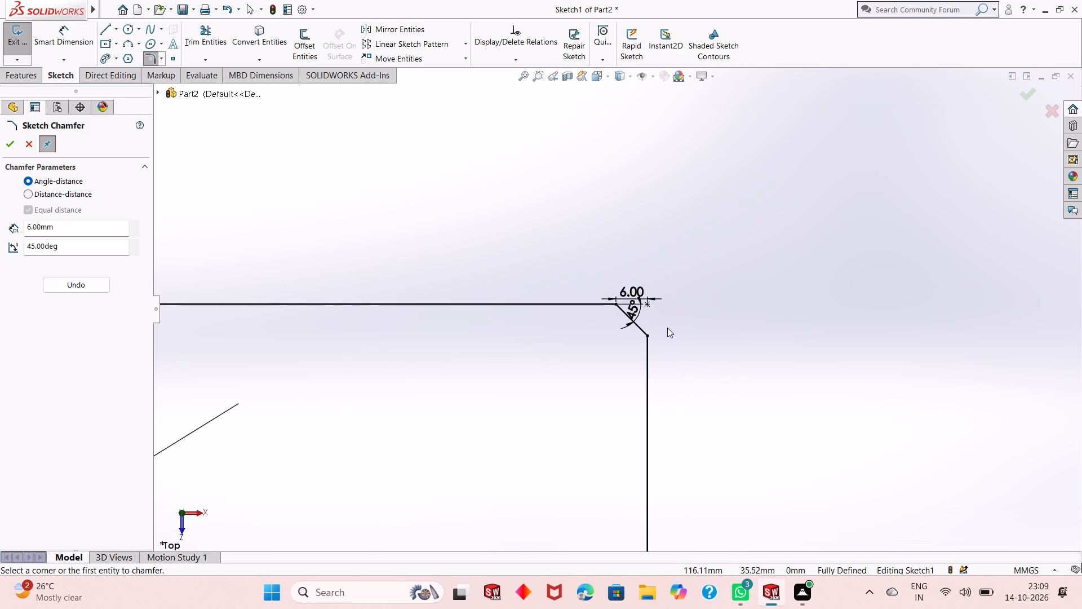
scroll(667, 328, "up", 5)
scroll(598, 464, "down", 10)
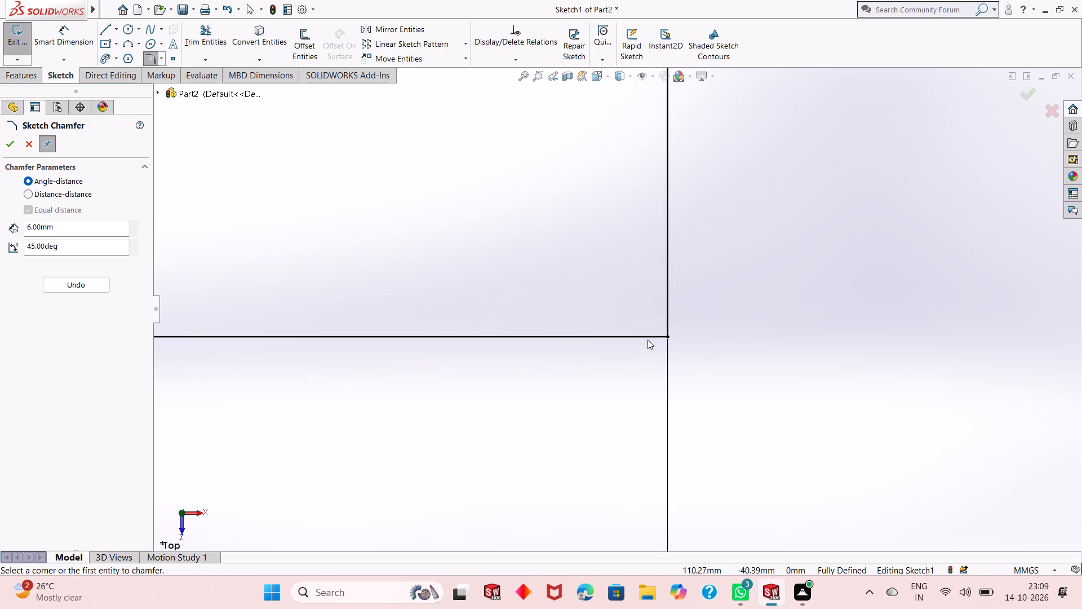
left_click(648, 336)
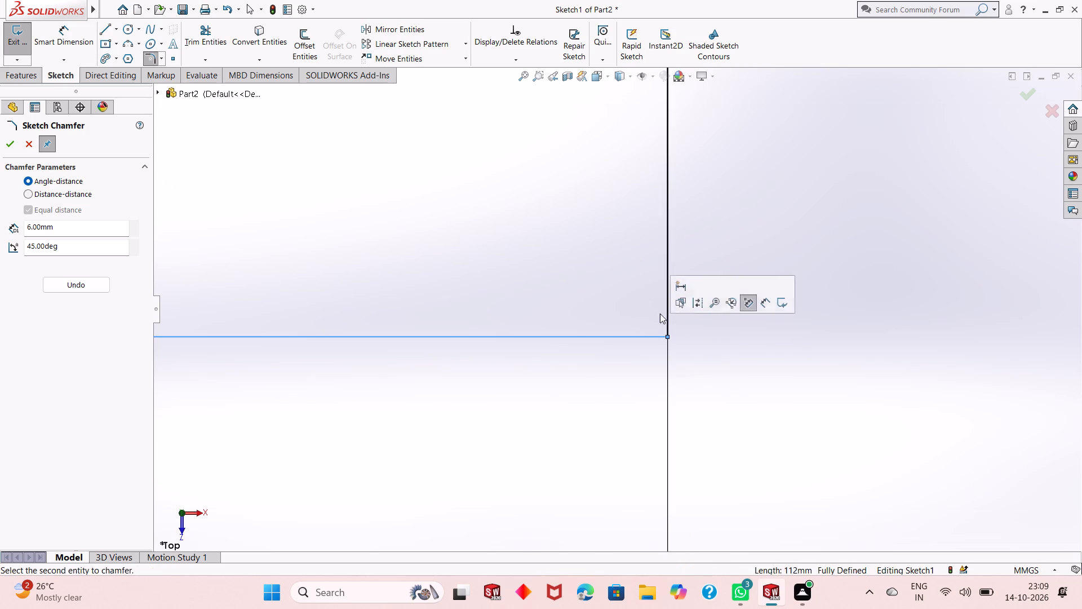
left_click(669, 302)
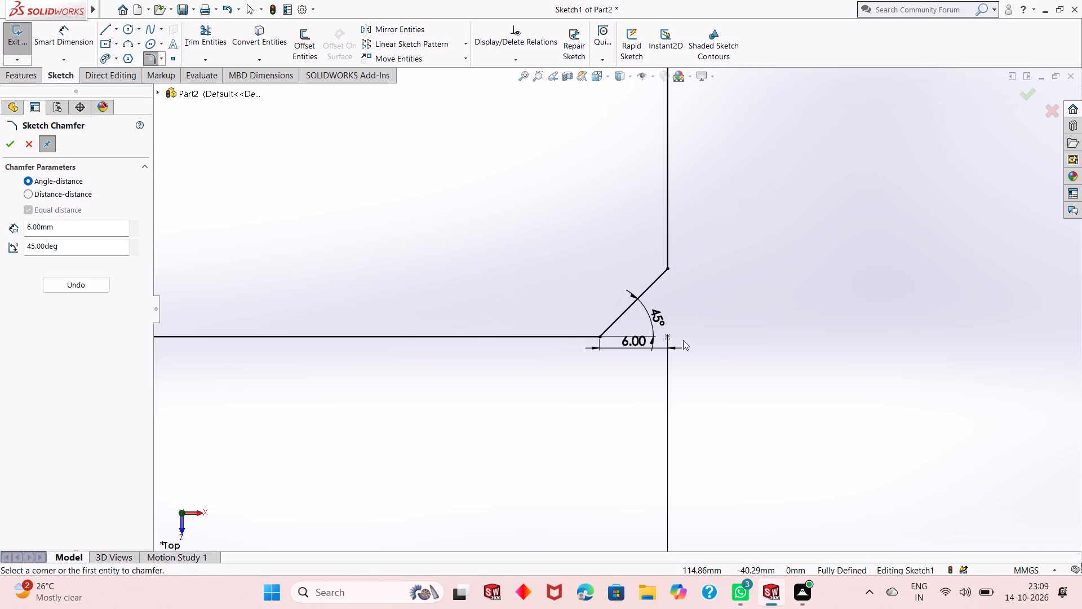
scroll(671, 348, "down", 2)
scroll(671, 350, "up", 11)
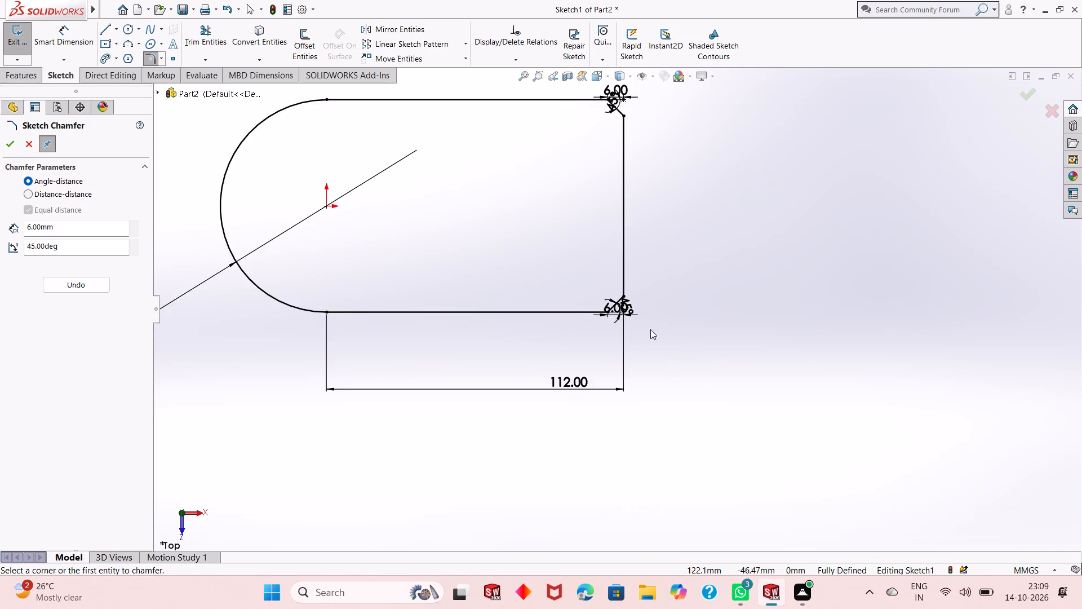
scroll(650, 329, "up", 1)
scroll(576, 226, "down", 4)
right_click(717, 242)
left_click(738, 280)
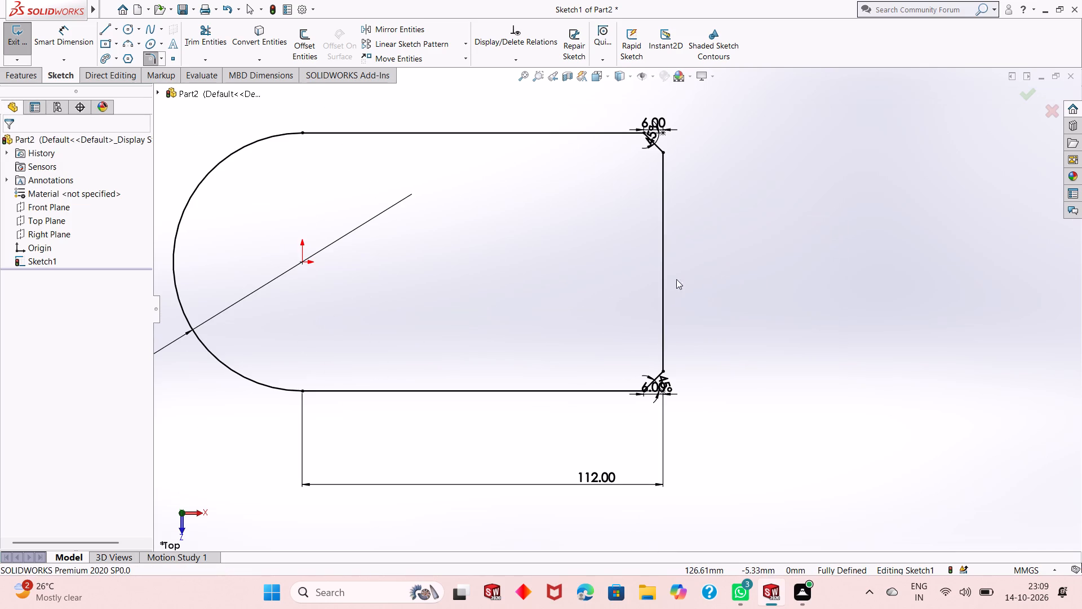
scroll(515, 281, "down", 2)
scroll(618, 320, "up", 5)
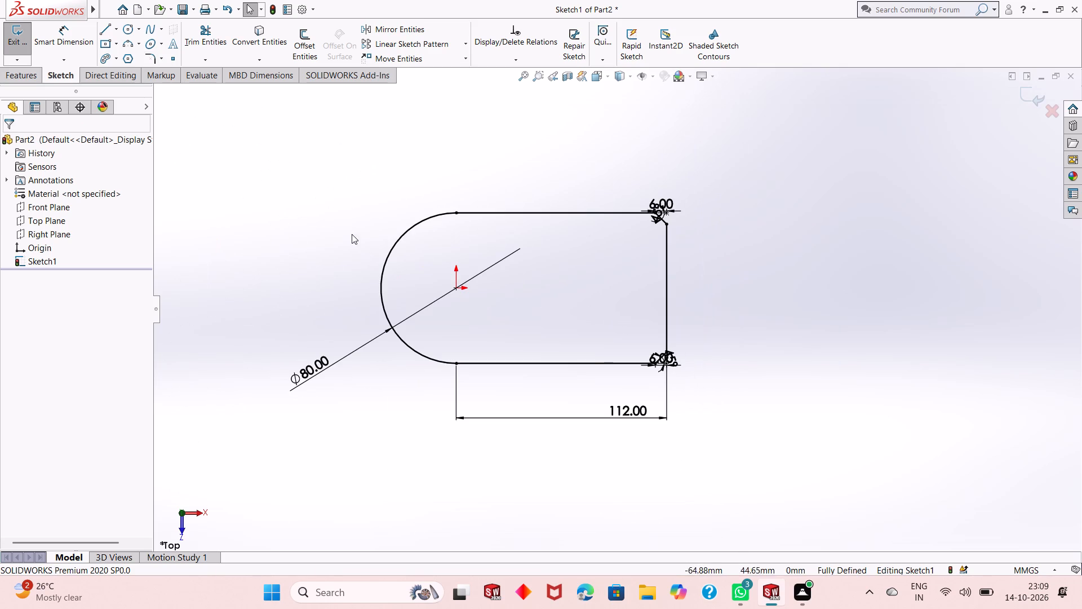
Extrude the rounded-end profile as a blind boss 12 mm deep.
left_click(17, 76)
left_click(22, 48)
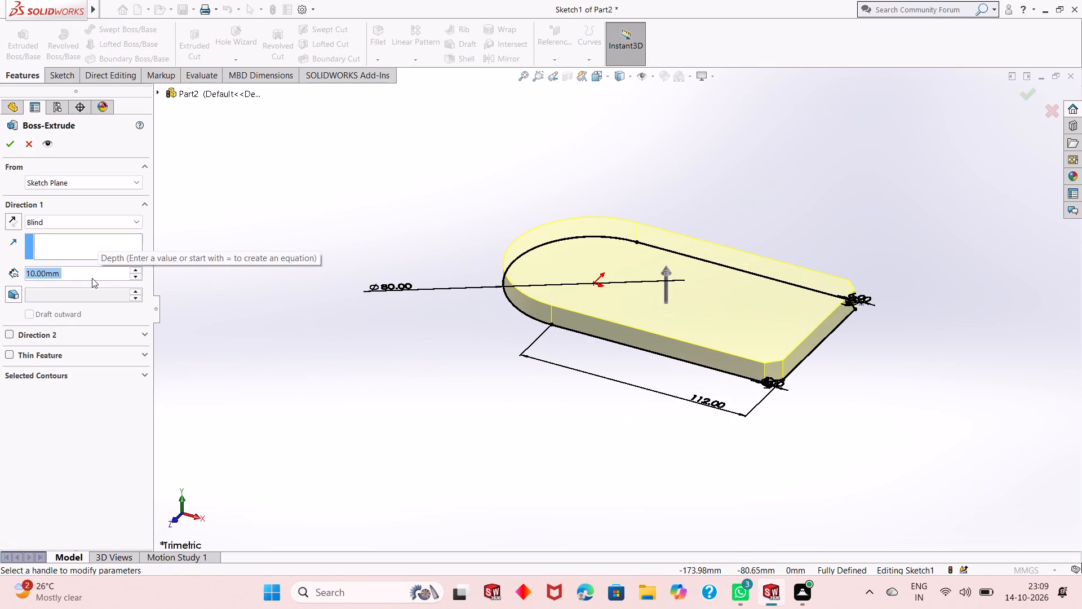
type("12")
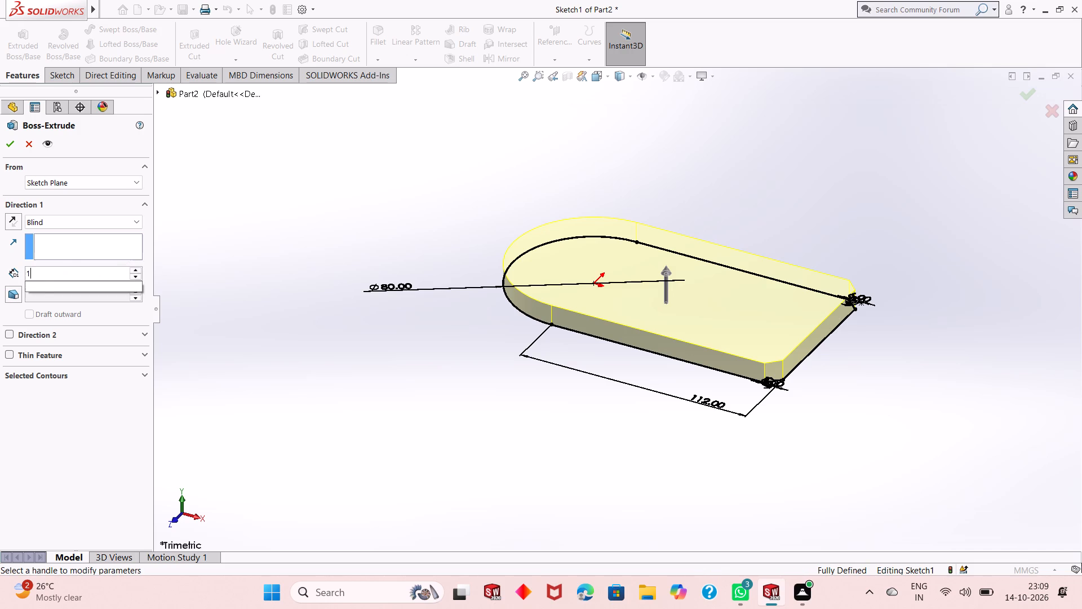
key("Return")
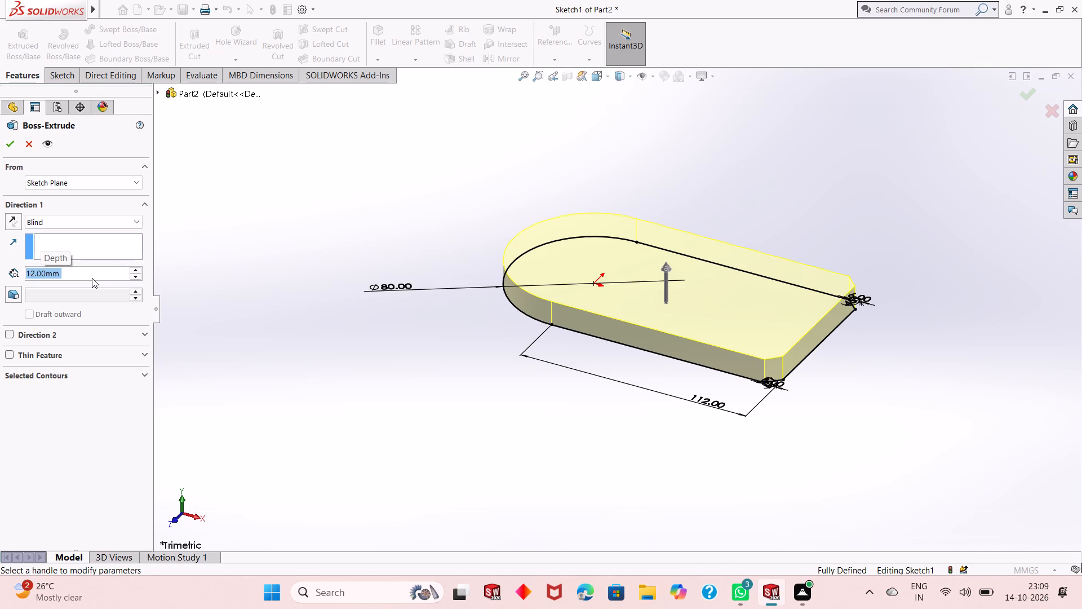
left_click(12, 148)
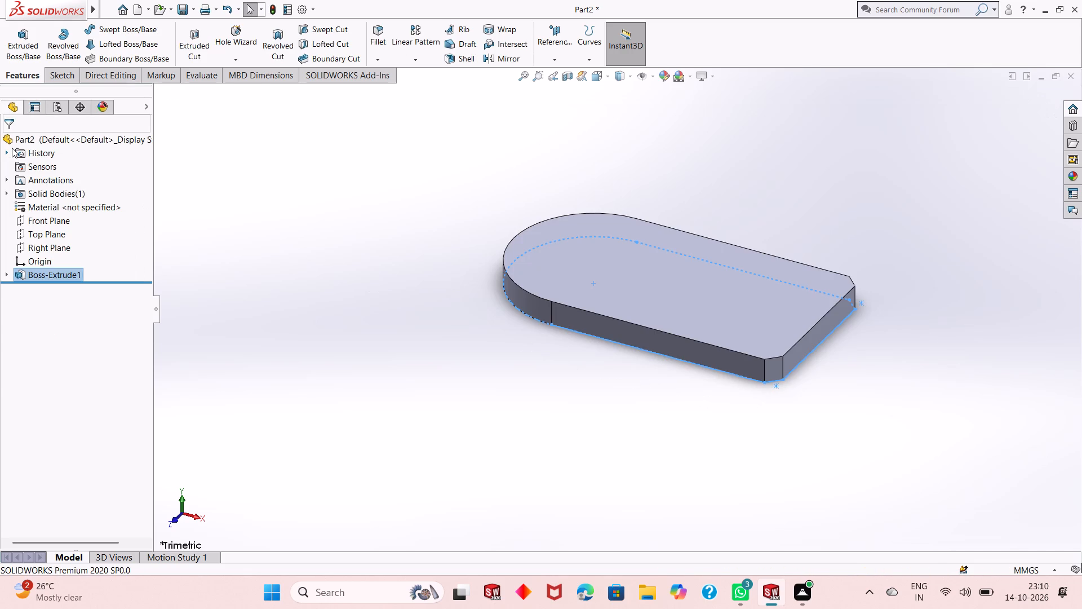
left_click(582, 369)
Start a new sketch on the top face of the extruded plate, viewed face-on.
scroll(650, 330, "up", 2)
scroll(729, 257, "down", 3)
middle_click_drag(672, 349, 673, 485)
scroll(673, 485, "up", 1)
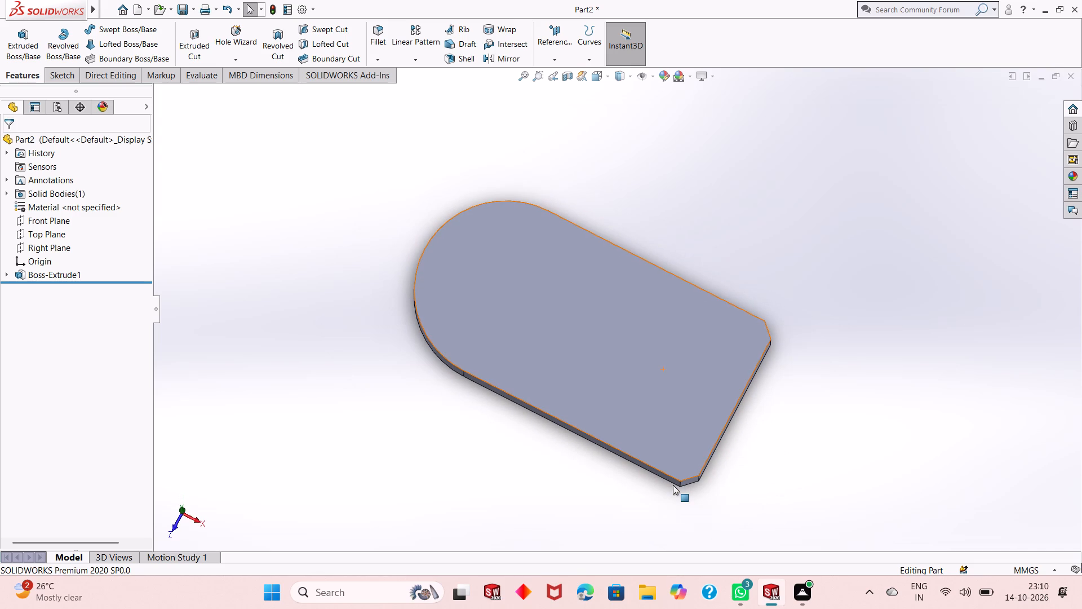
scroll(673, 485, "up", 1)
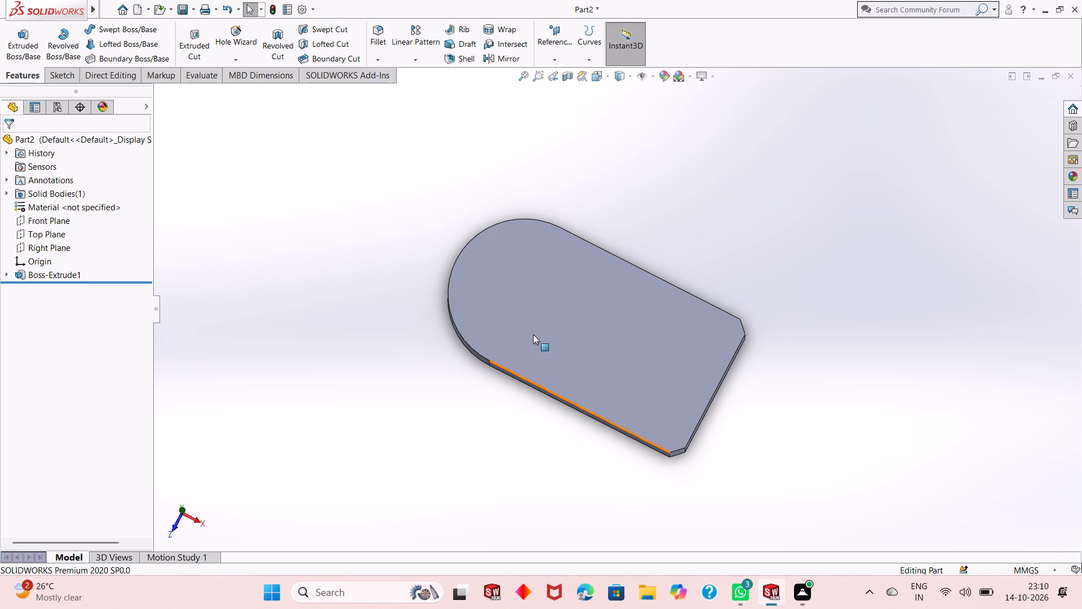
left_click(530, 314)
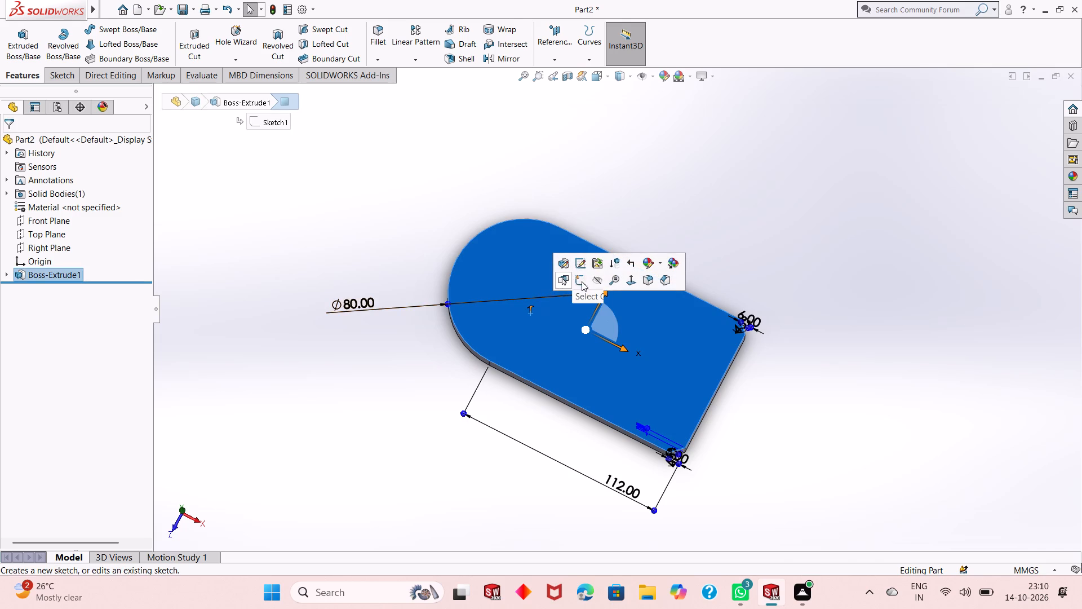
left_click(583, 281)
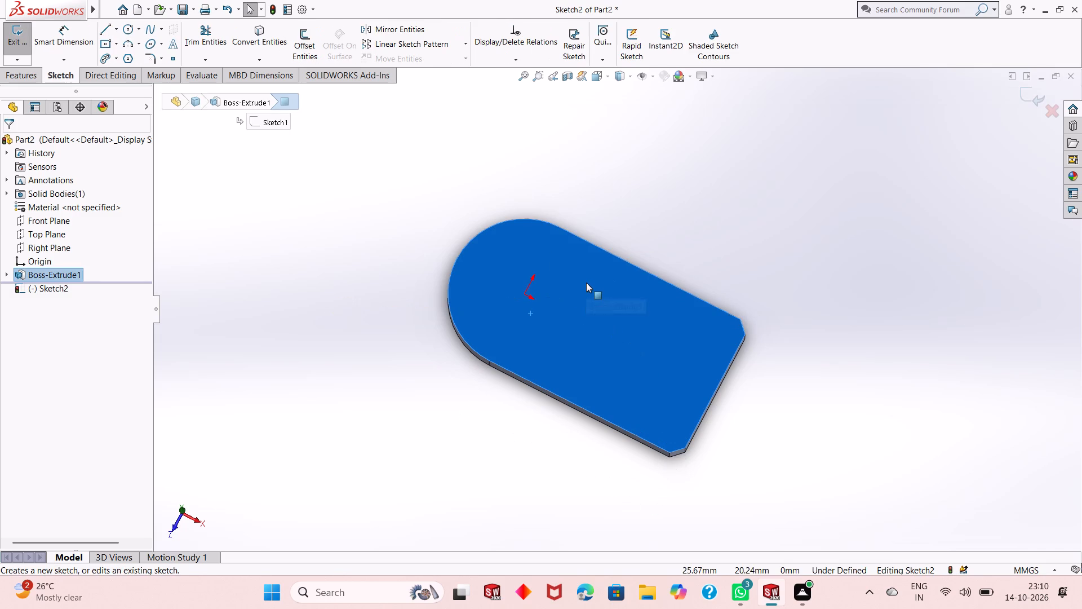
key("ctrl+8")
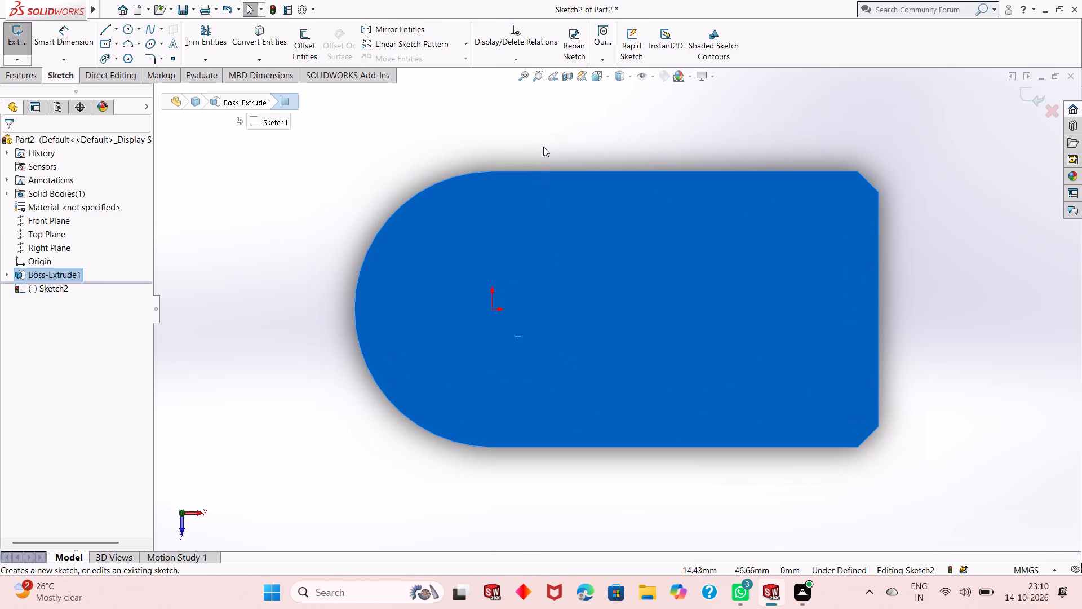
left_click(544, 147)
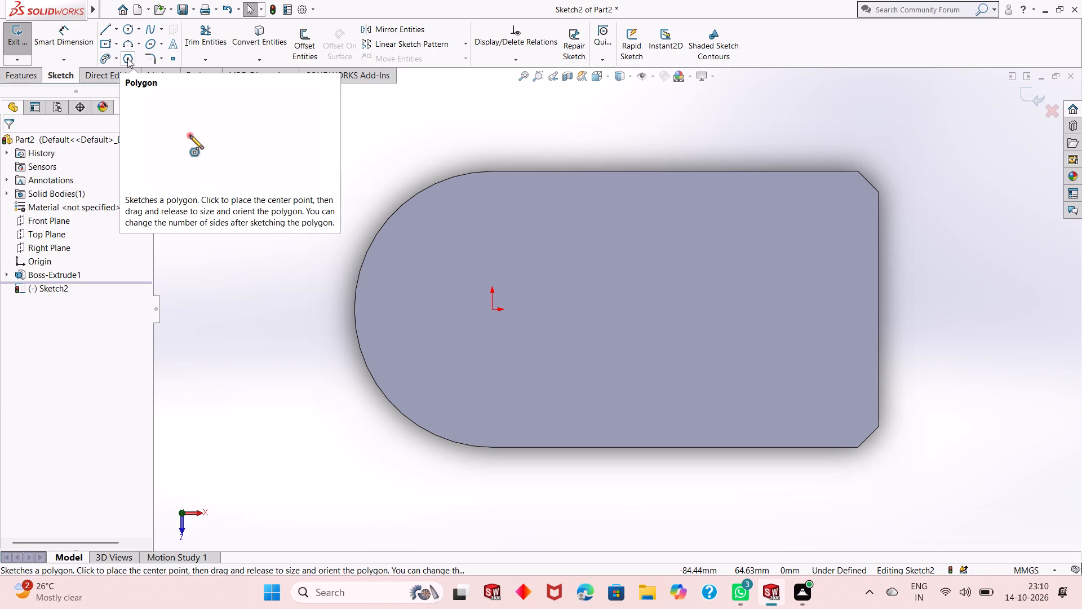
Sketch a six-sided inscribed-circle polygon centred on the origin, about 35 mm across flats, with one vertex straight above the centre.
left_click(127, 58)
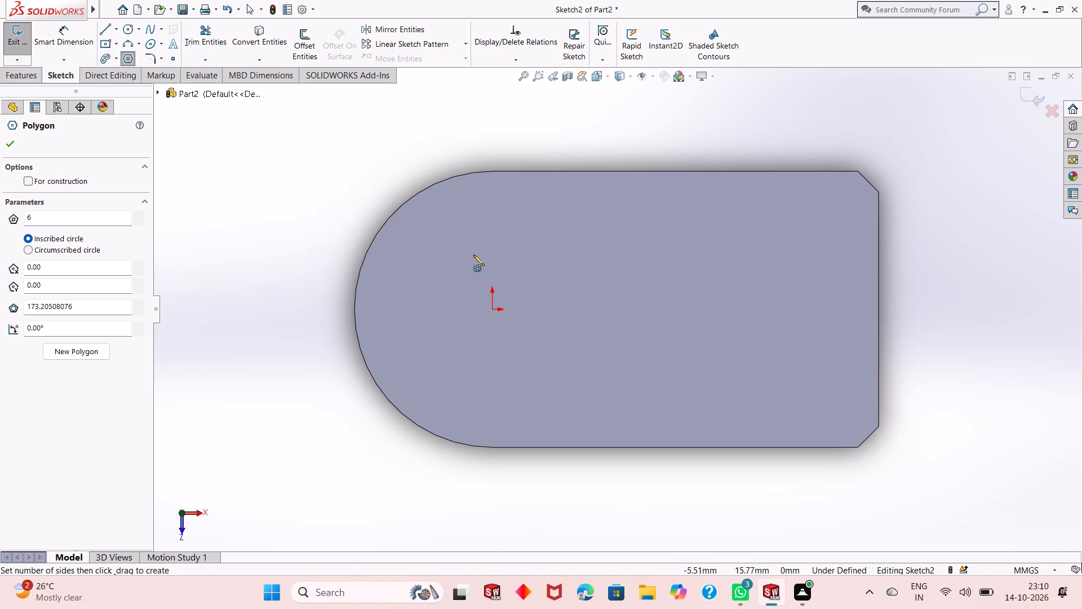
left_click(493, 308)
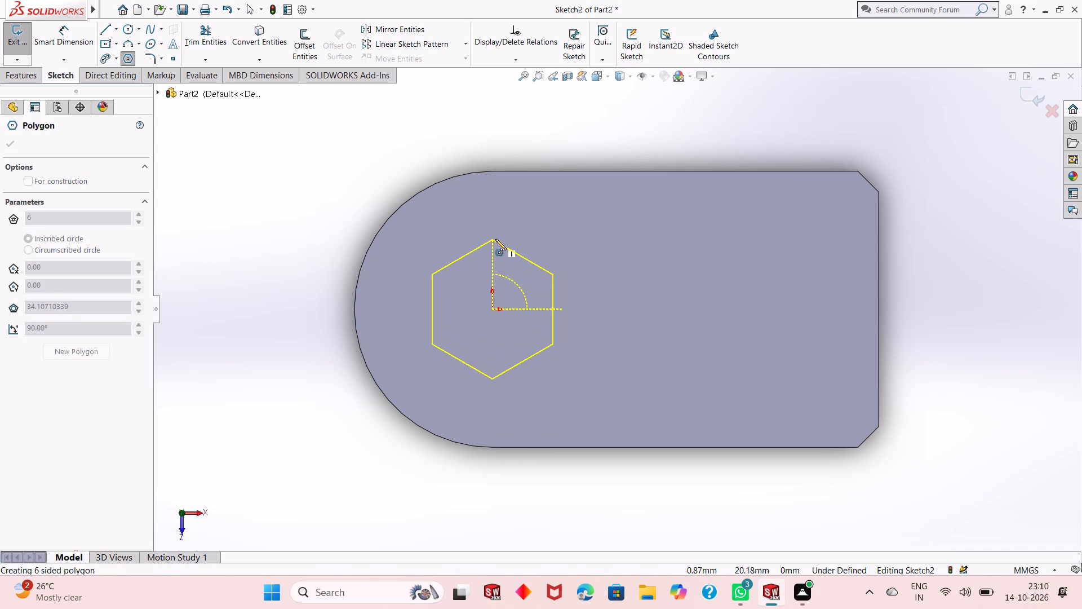
left_click(495, 239)
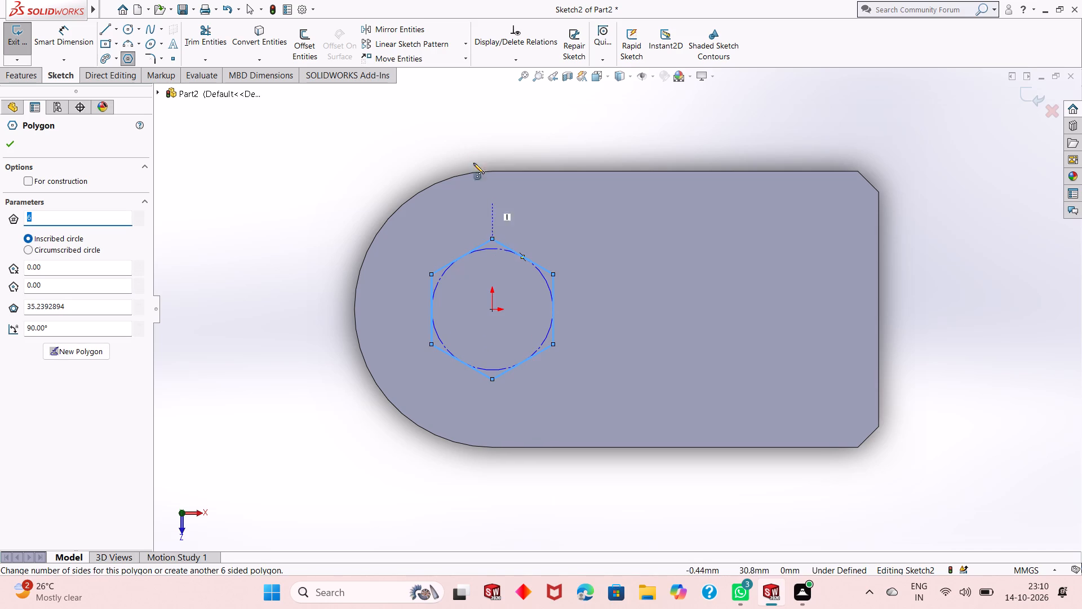
right_click(467, 130)
left_click(475, 138)
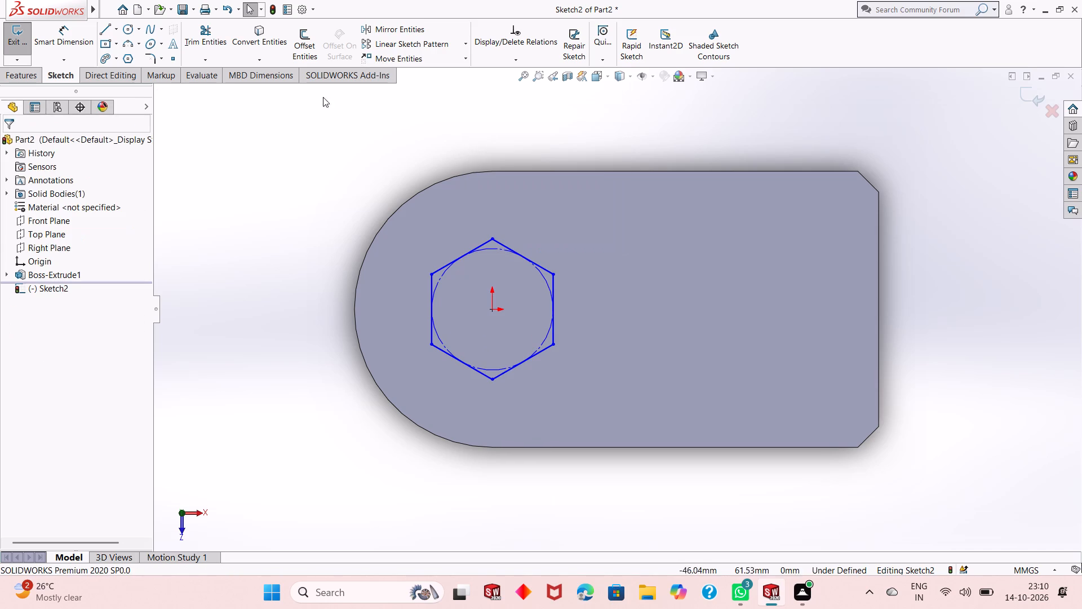
Dimension the diameter of the hexagon's inscribed construction circle, keeping its drawn size.
left_click(73, 39)
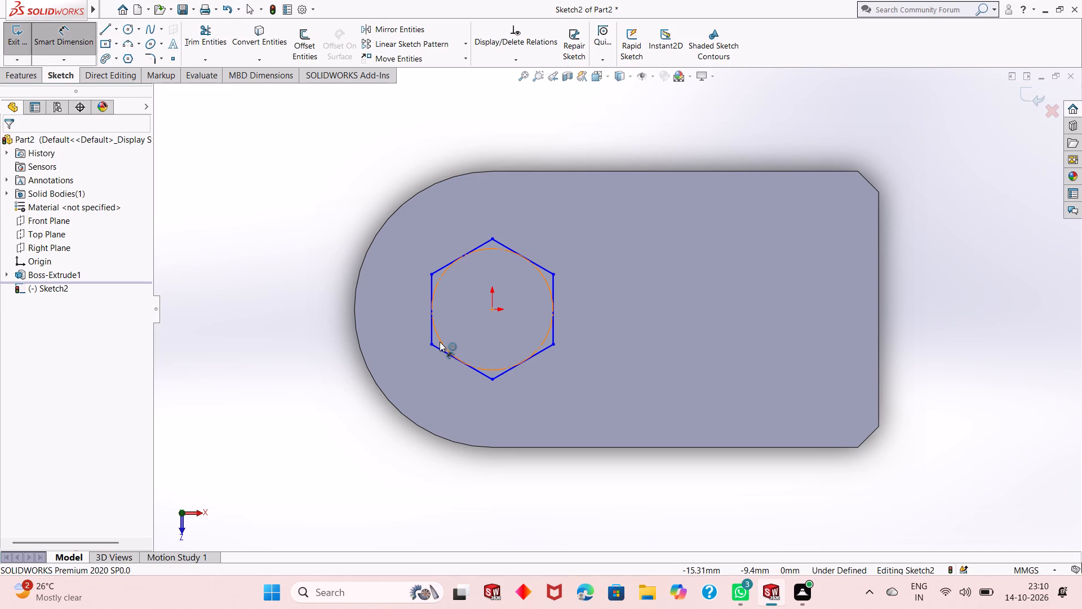
left_click(440, 342)
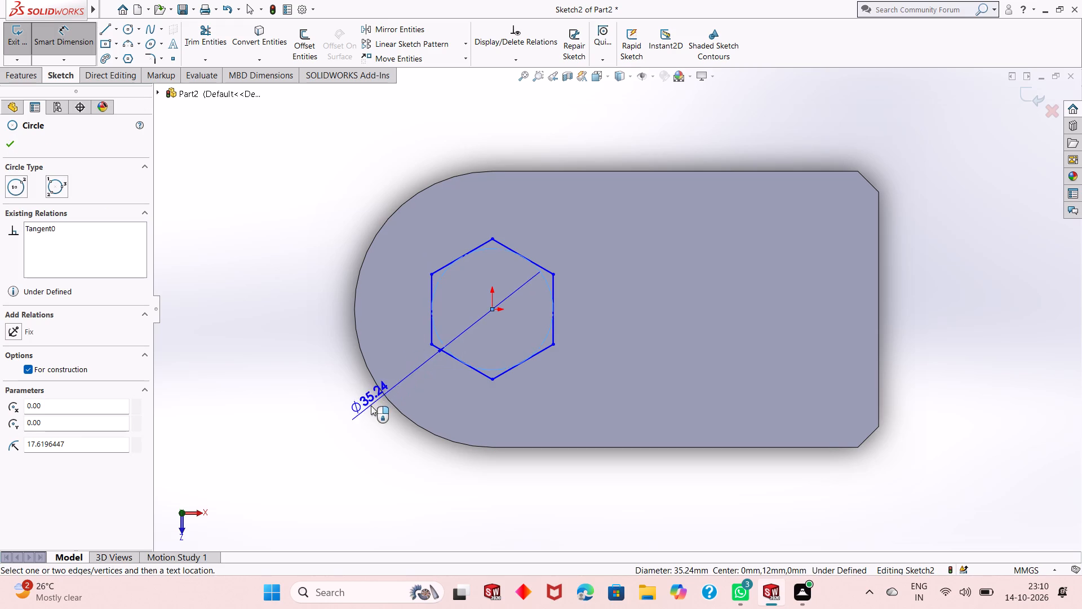
left_click(347, 426)
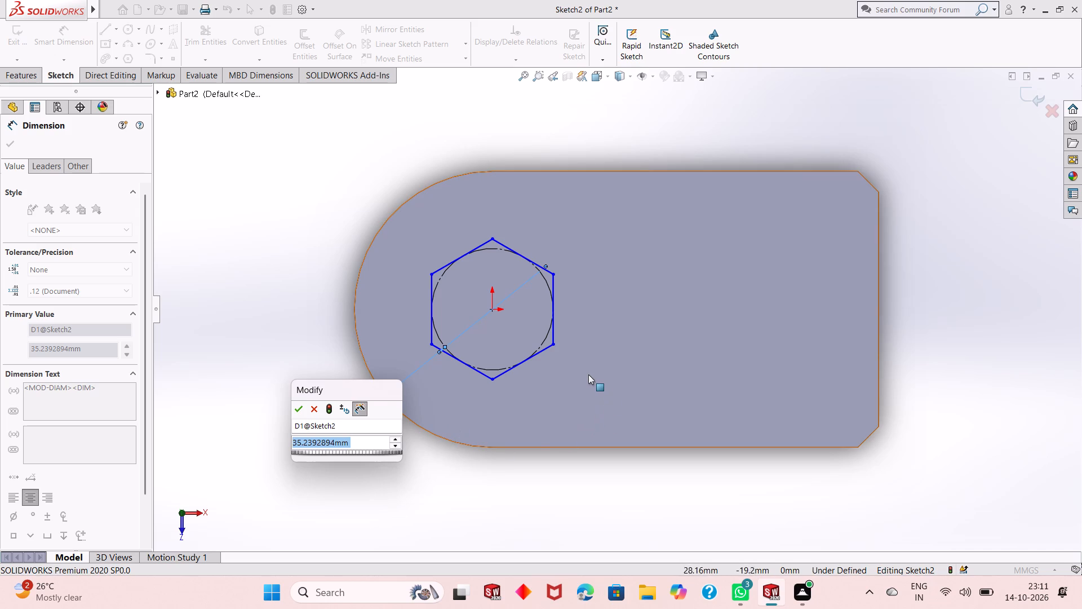
scroll(588, 374, "up", 2)
scroll(657, 304, "down", 2)
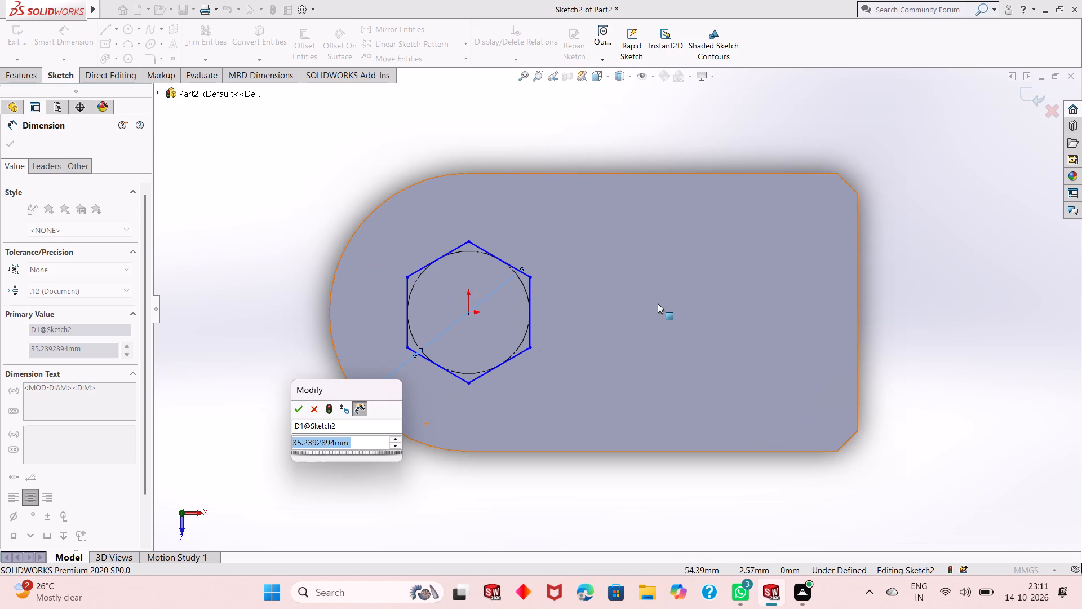
scroll(658, 303, "down", 2)
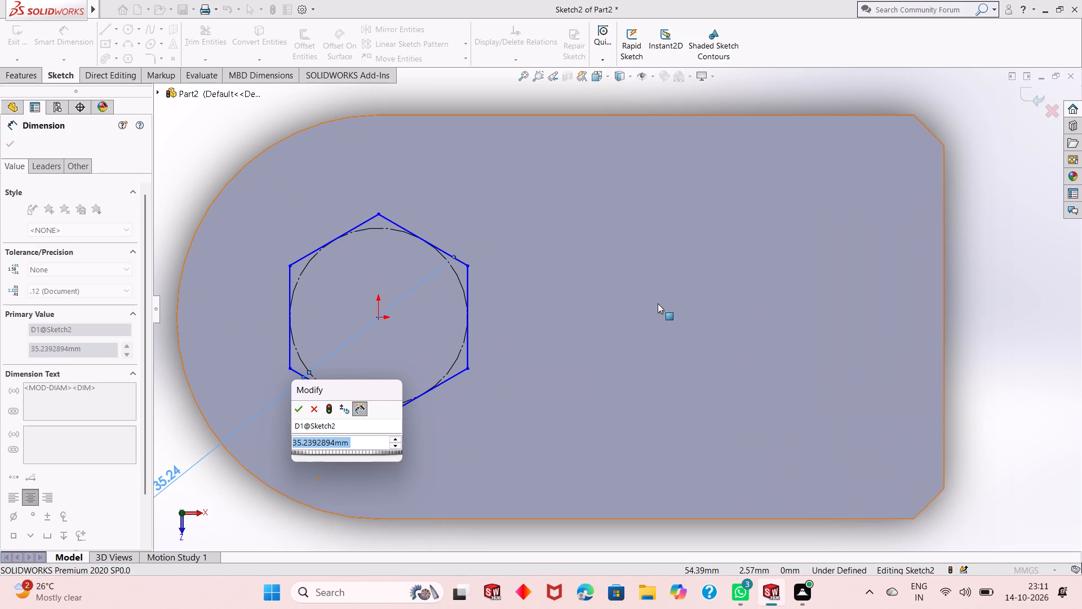
scroll(658, 303, "up", 1)
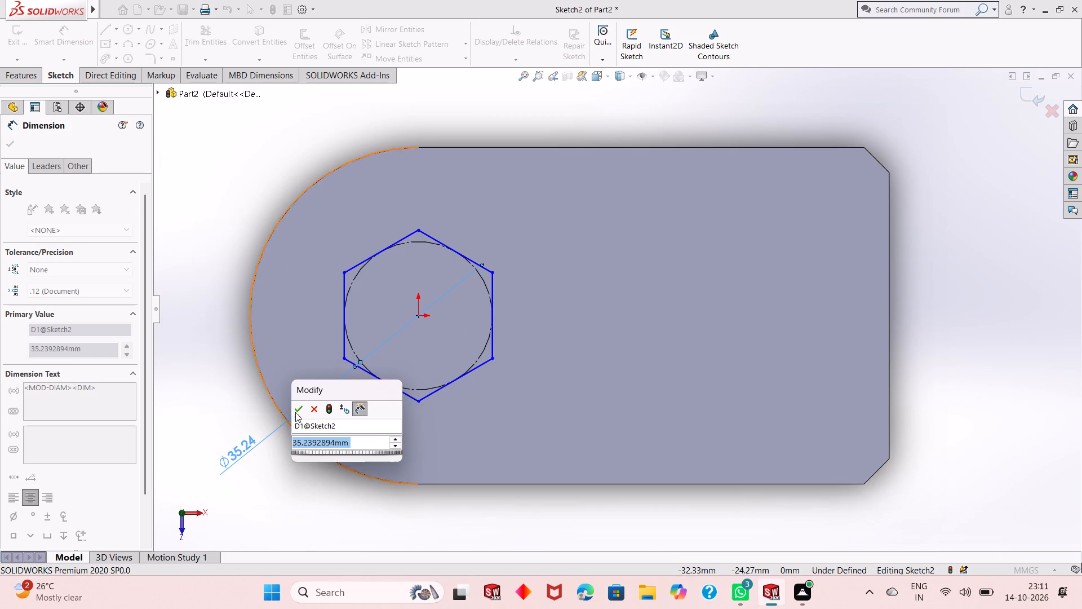
left_click(309, 408)
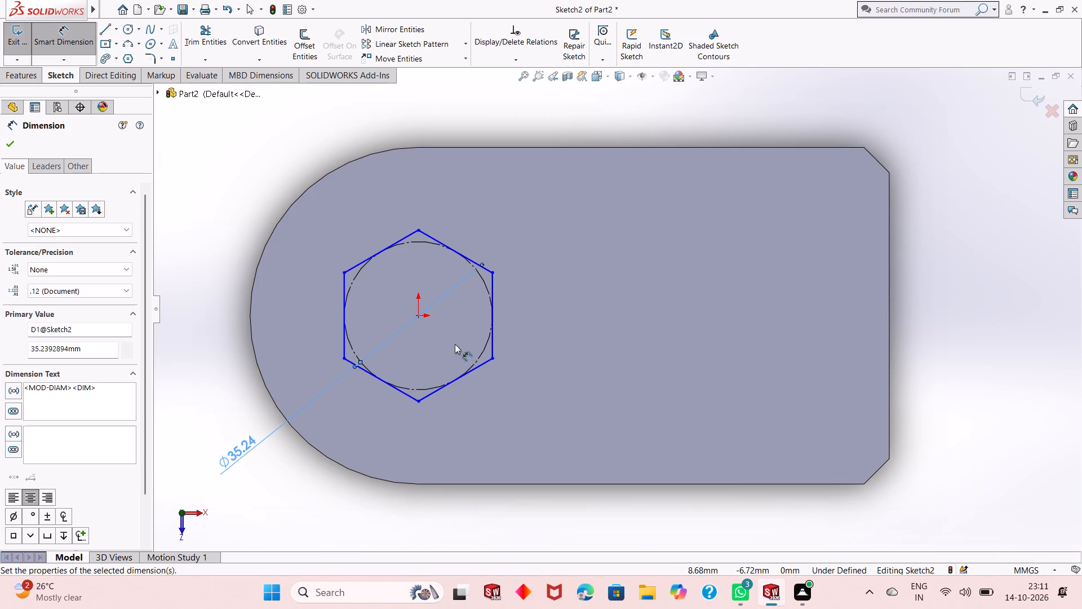
scroll(455, 344, "up", 1)
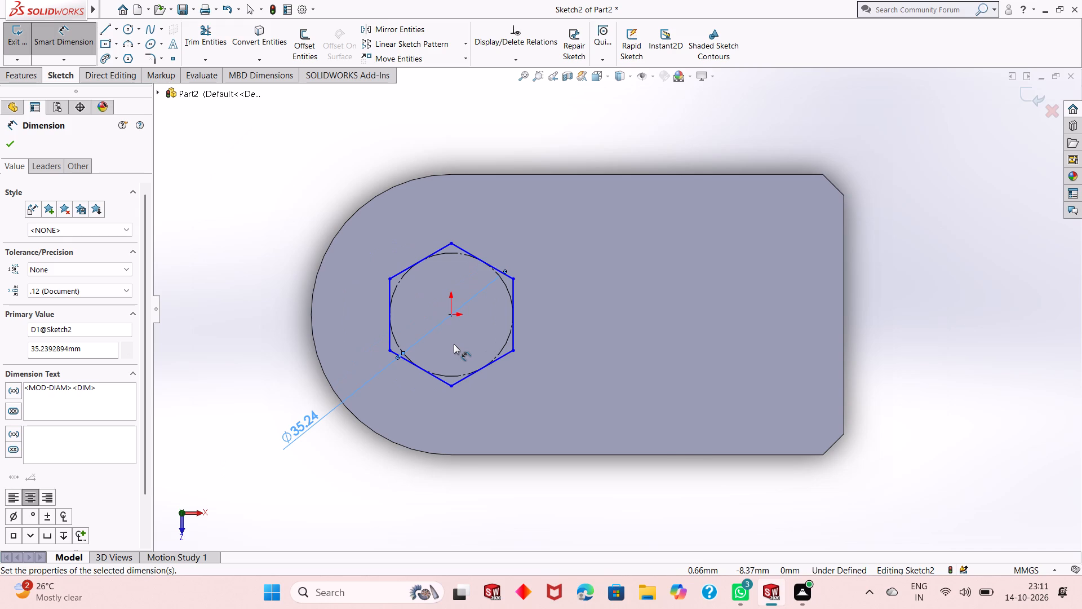
scroll(454, 344, "down", 1)
scroll(454, 344, "up", 2)
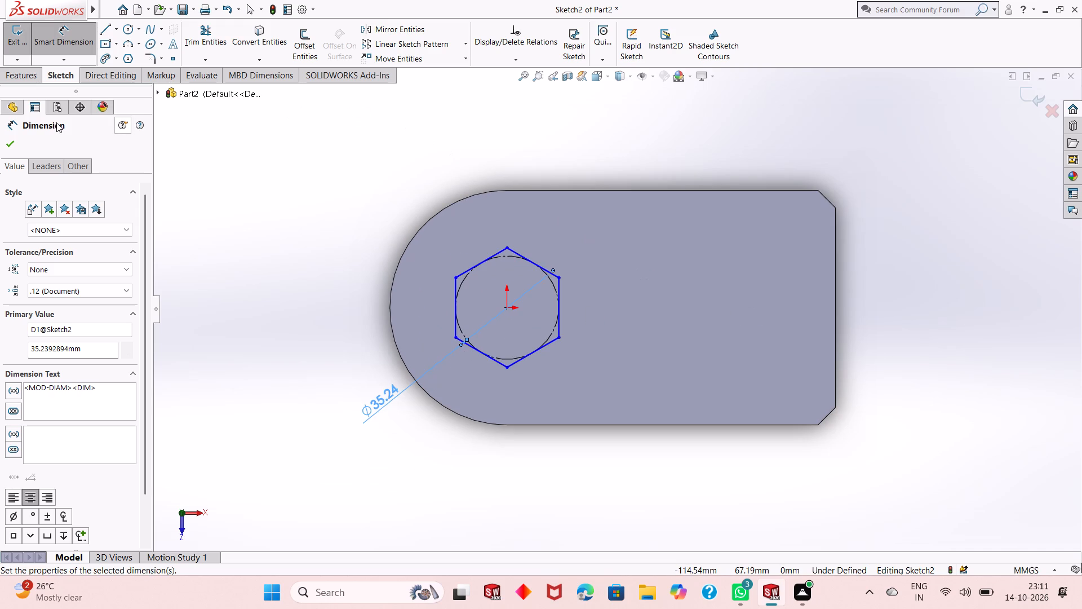
left_click(10, 142)
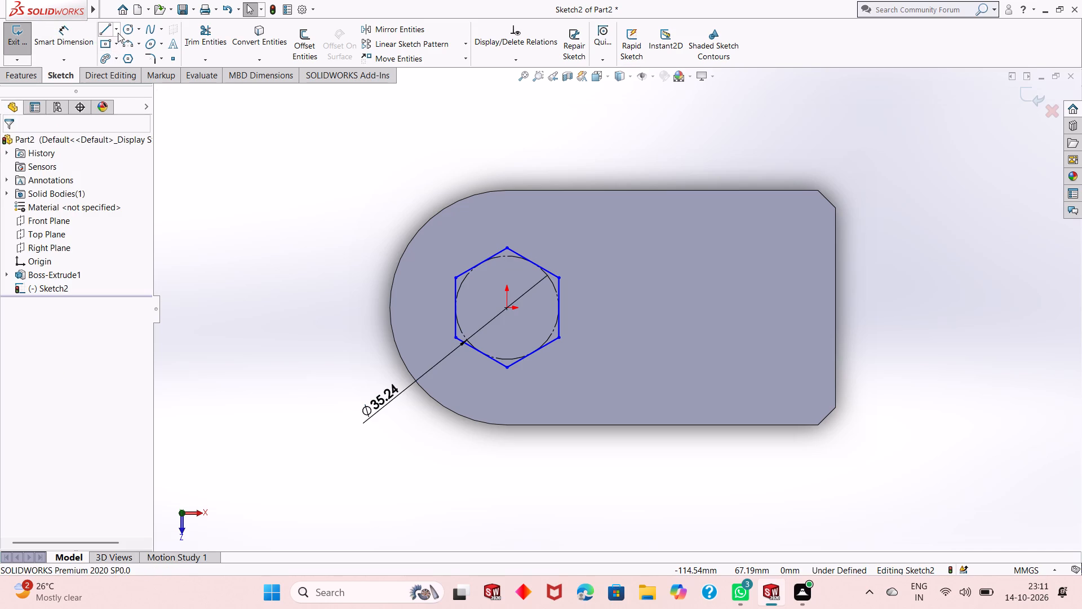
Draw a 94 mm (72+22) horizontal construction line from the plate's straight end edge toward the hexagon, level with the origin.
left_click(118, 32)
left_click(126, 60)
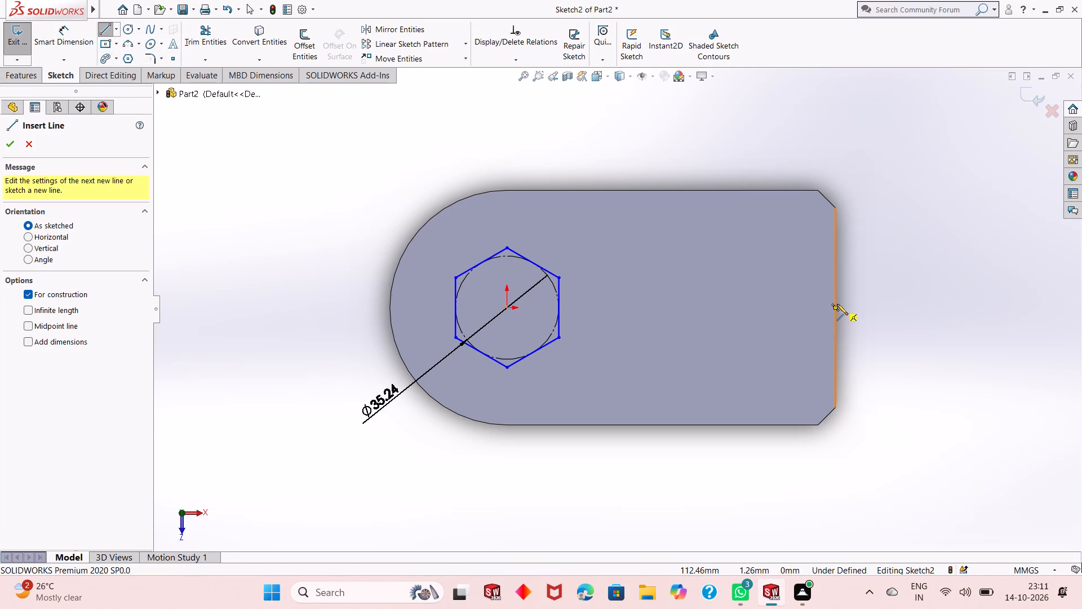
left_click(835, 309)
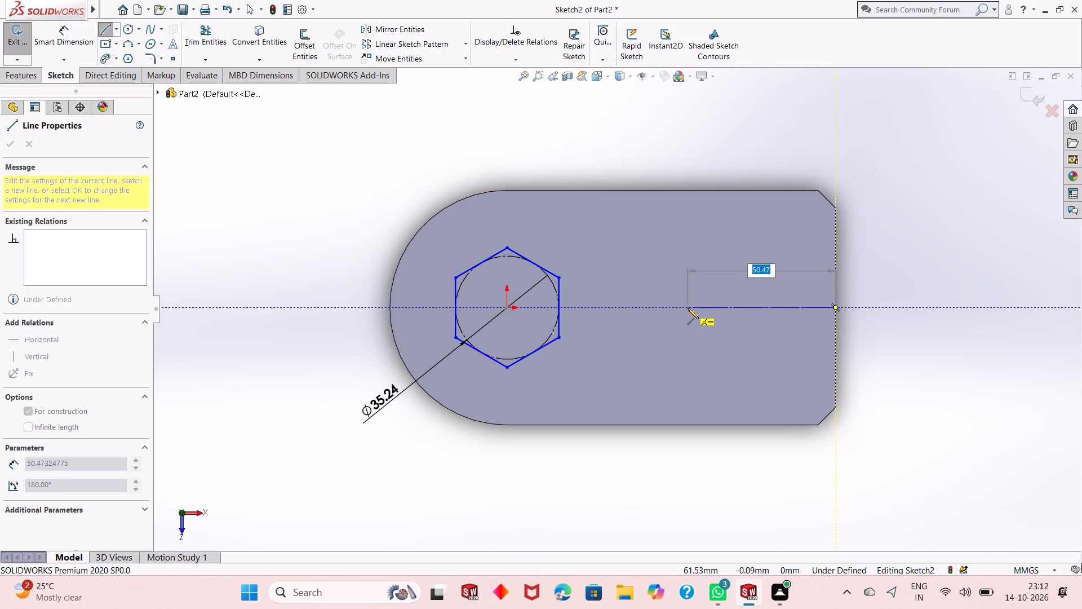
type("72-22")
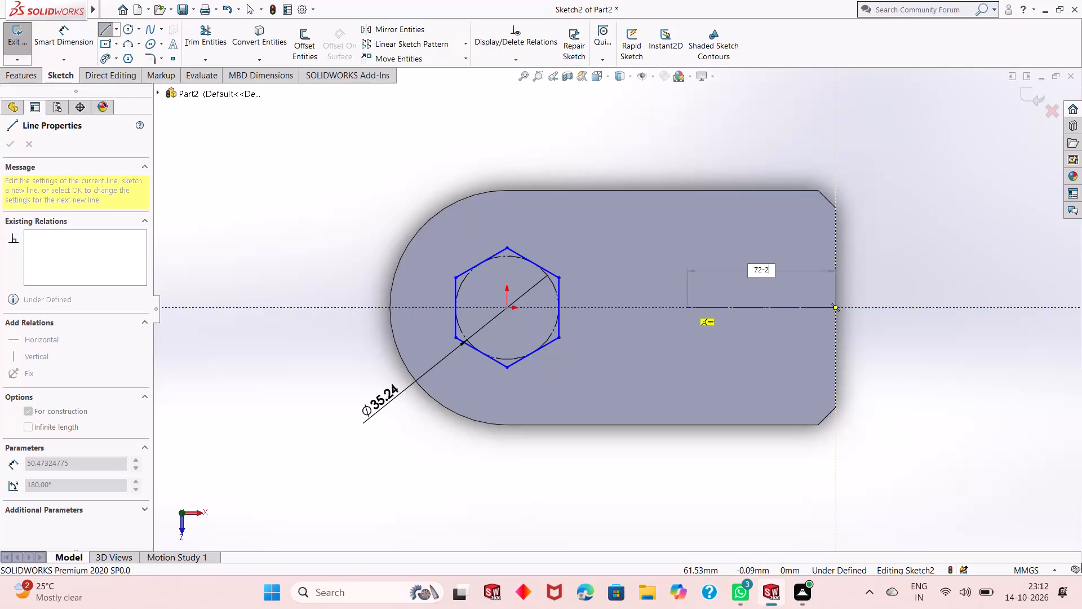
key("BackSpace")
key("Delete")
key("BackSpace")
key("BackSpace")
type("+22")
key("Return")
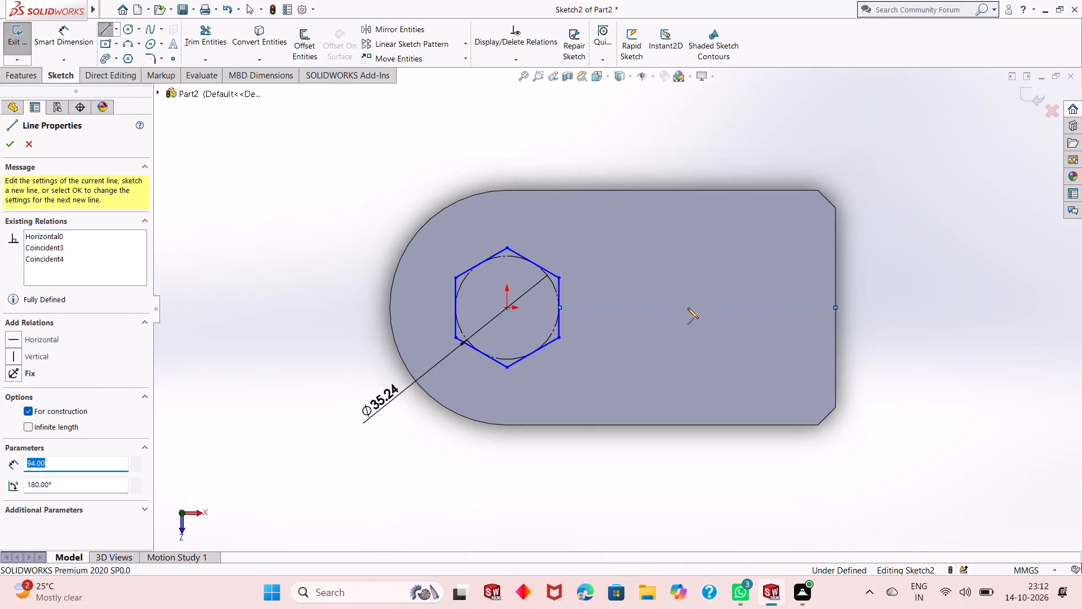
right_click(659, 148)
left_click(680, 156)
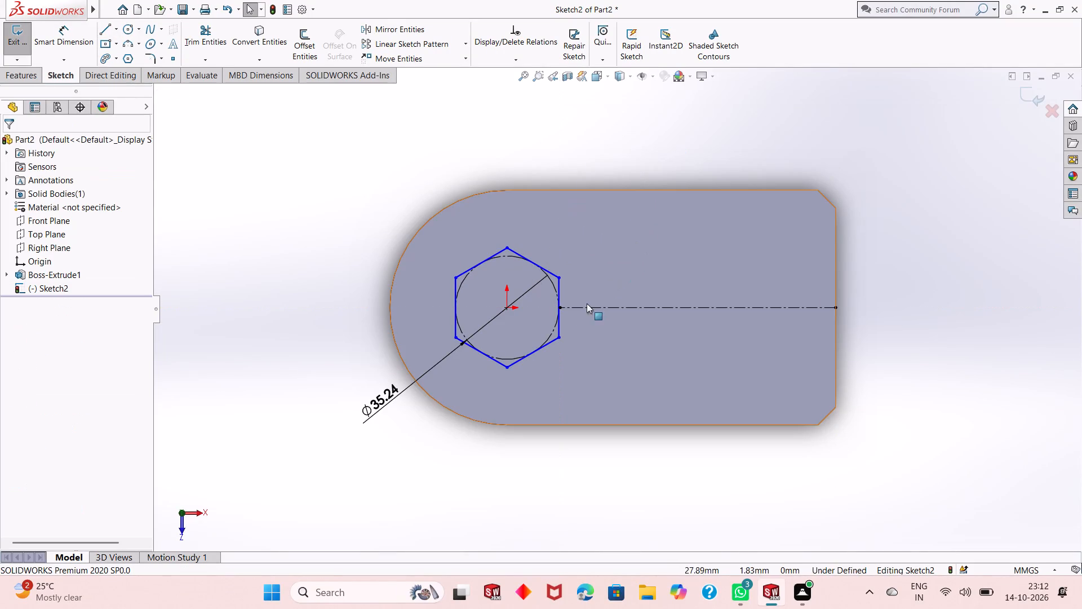
Set the diameter of the hexagon's inscribed circle to 36 mm.
scroll(572, 304, "down", 10)
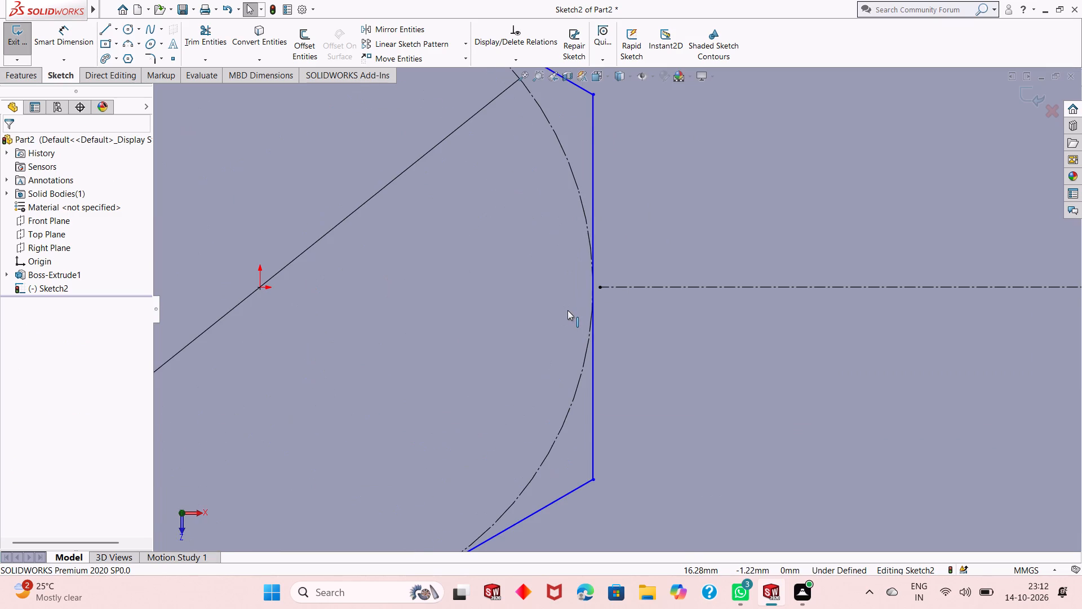
scroll(567, 310, "up", 5)
scroll(595, 309, "down", 1)
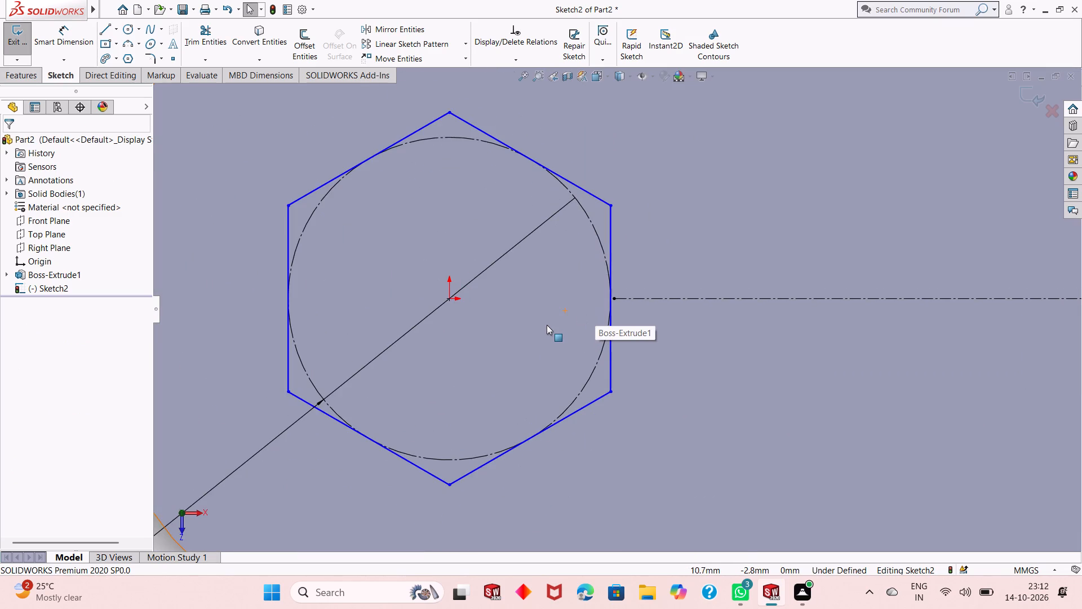
scroll(546, 326, "up", 3)
double_click(292, 475)
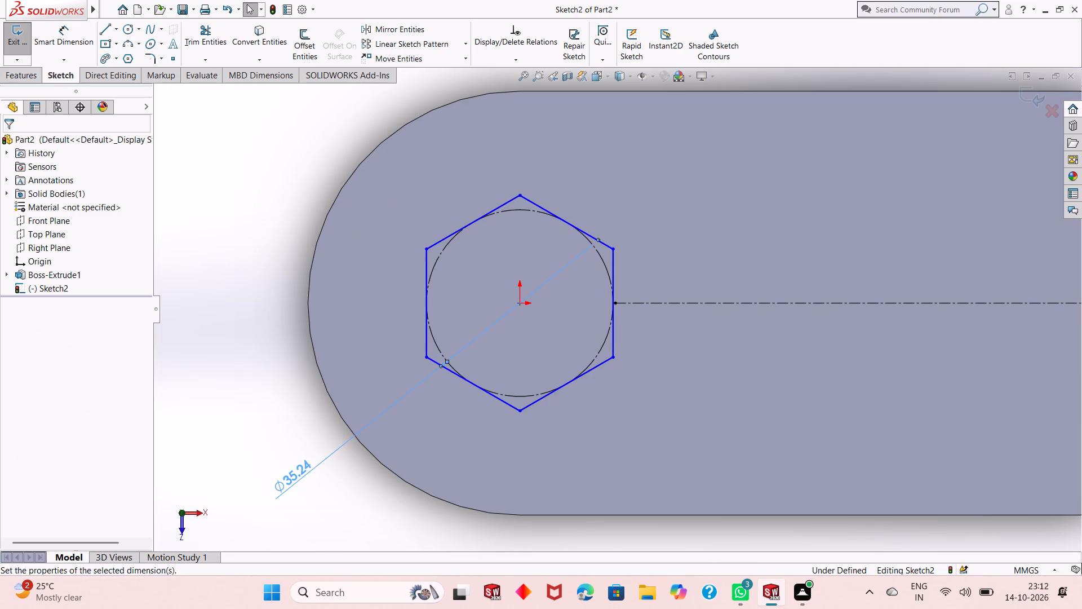
type("36")
key("Return")
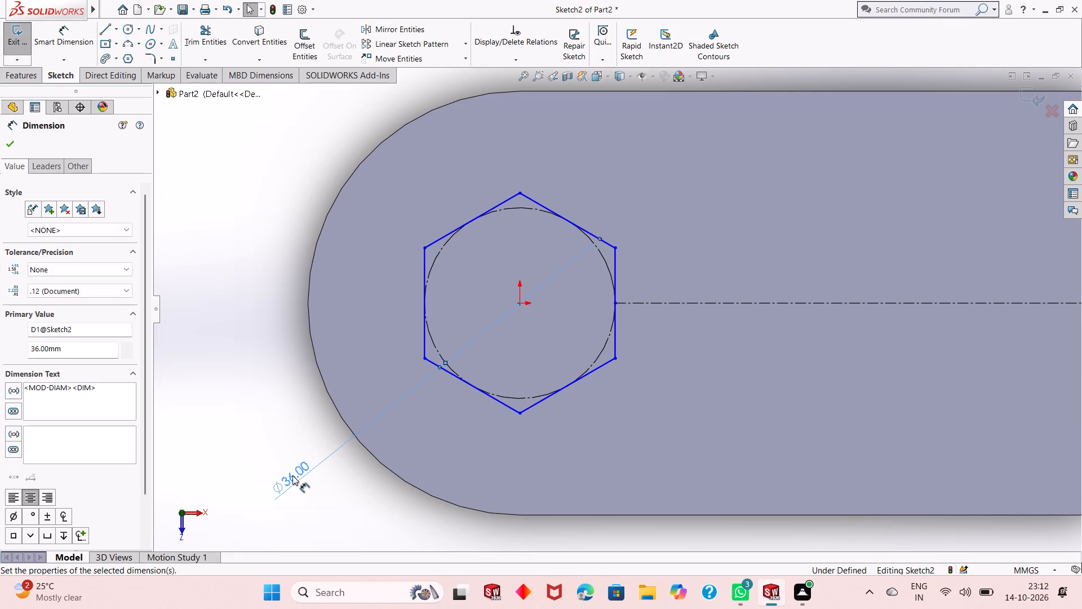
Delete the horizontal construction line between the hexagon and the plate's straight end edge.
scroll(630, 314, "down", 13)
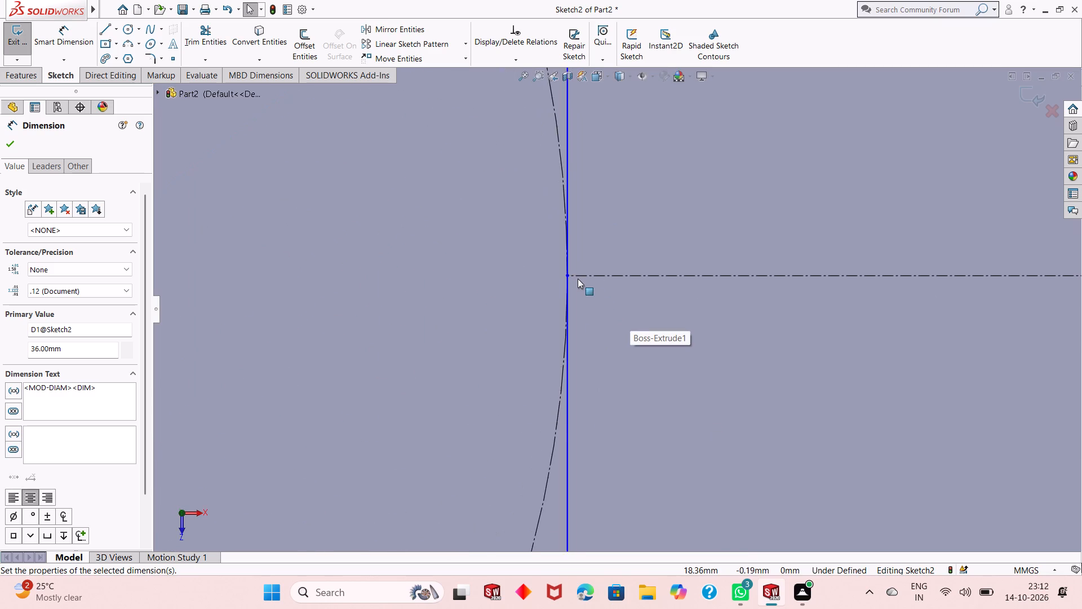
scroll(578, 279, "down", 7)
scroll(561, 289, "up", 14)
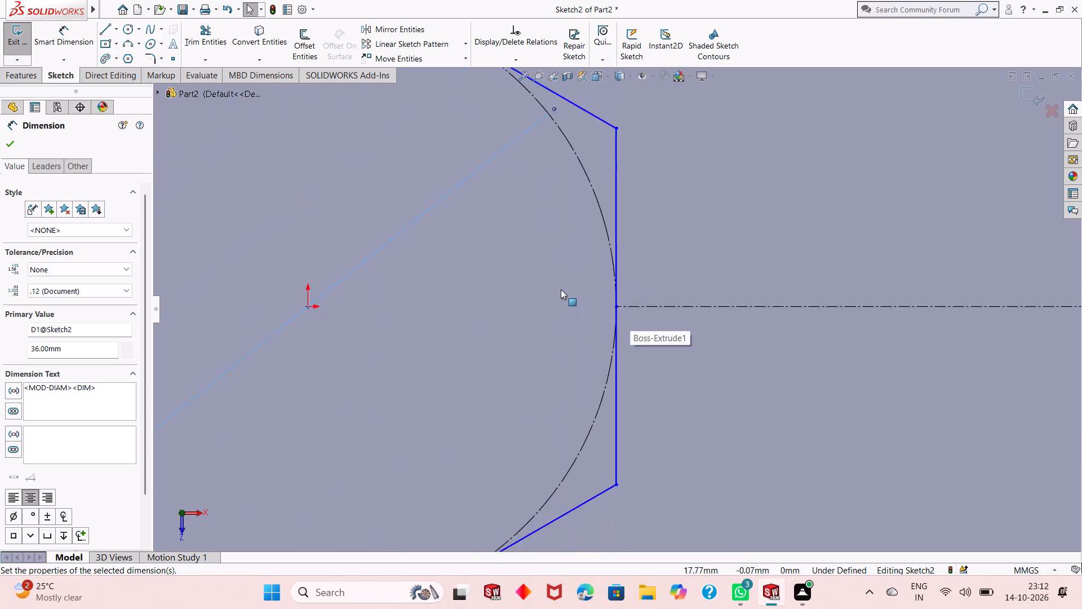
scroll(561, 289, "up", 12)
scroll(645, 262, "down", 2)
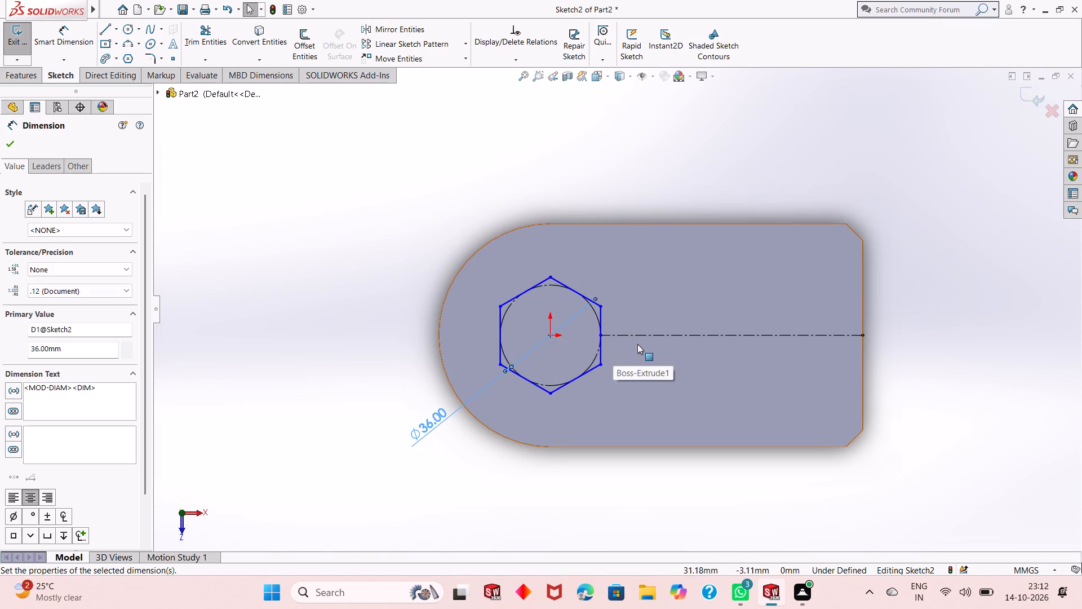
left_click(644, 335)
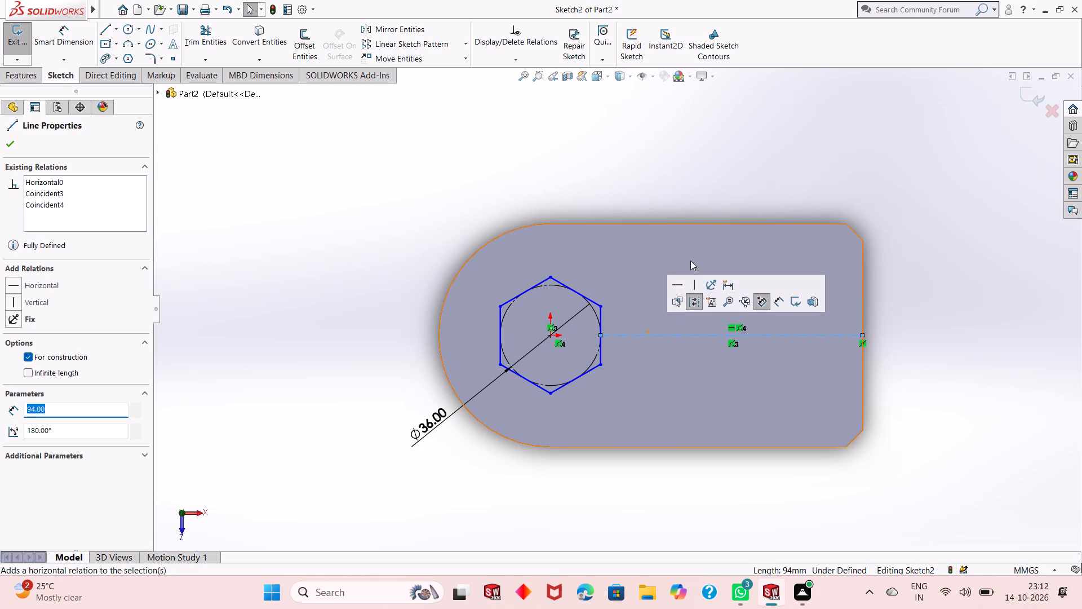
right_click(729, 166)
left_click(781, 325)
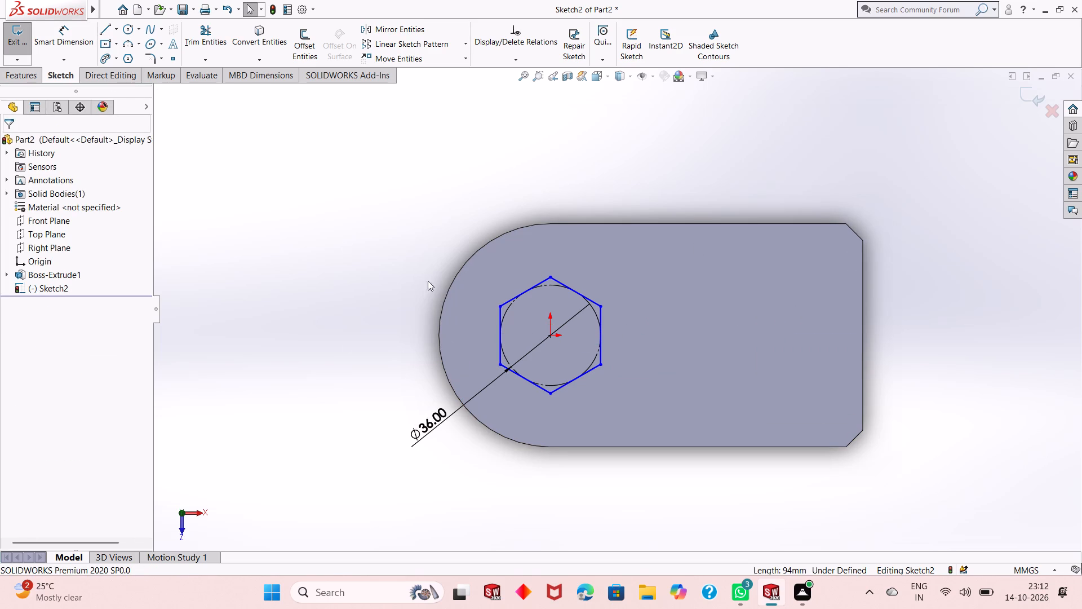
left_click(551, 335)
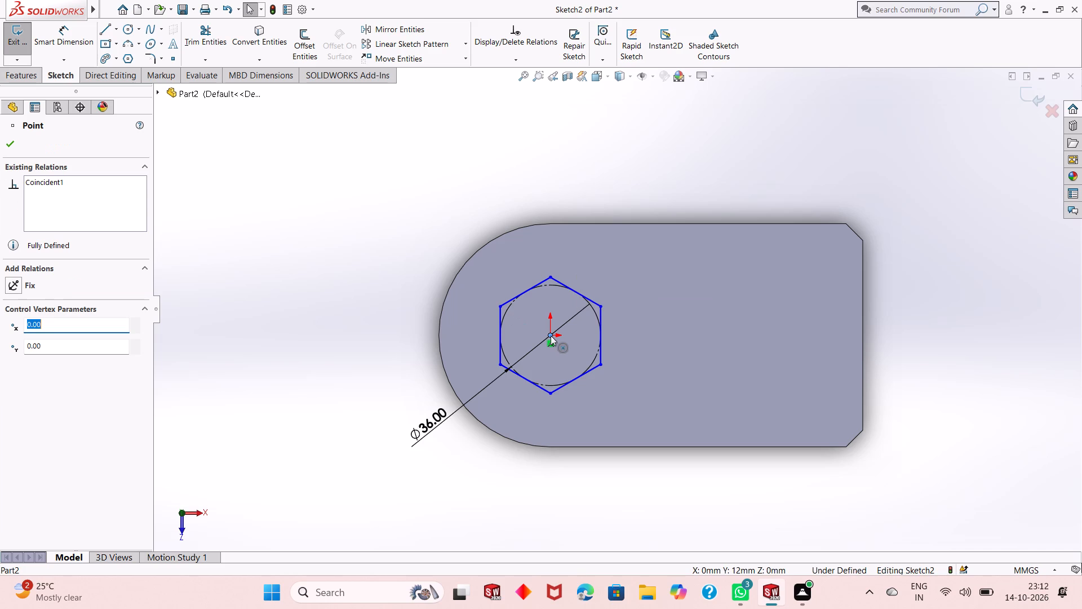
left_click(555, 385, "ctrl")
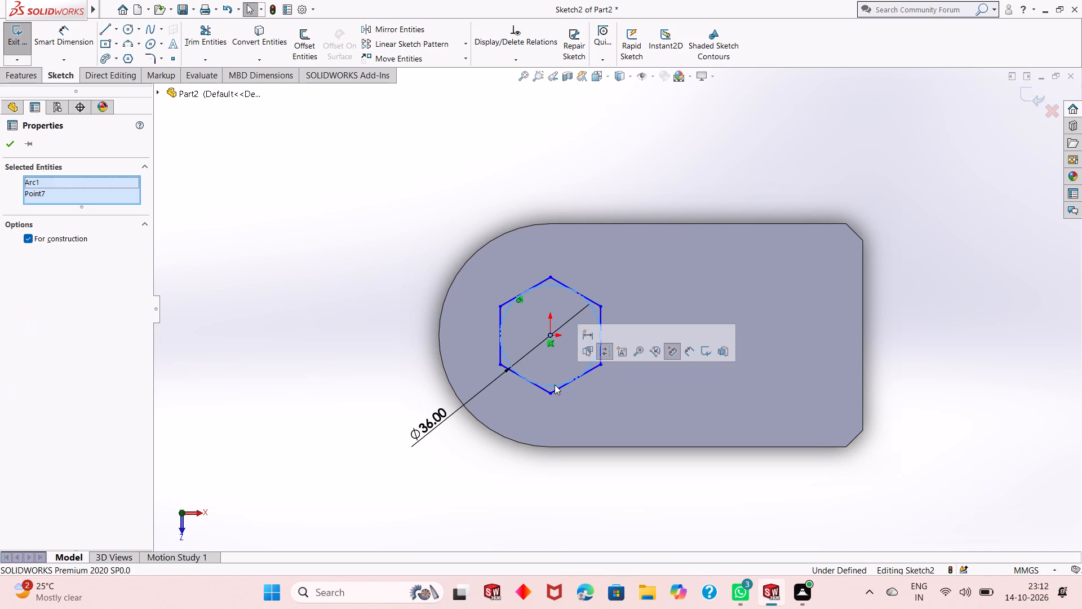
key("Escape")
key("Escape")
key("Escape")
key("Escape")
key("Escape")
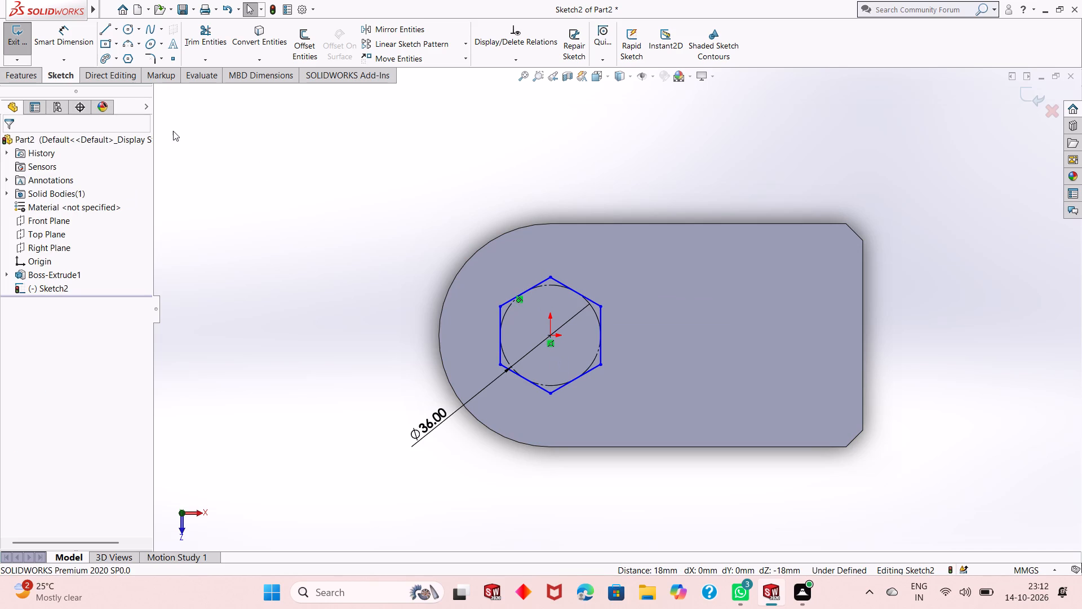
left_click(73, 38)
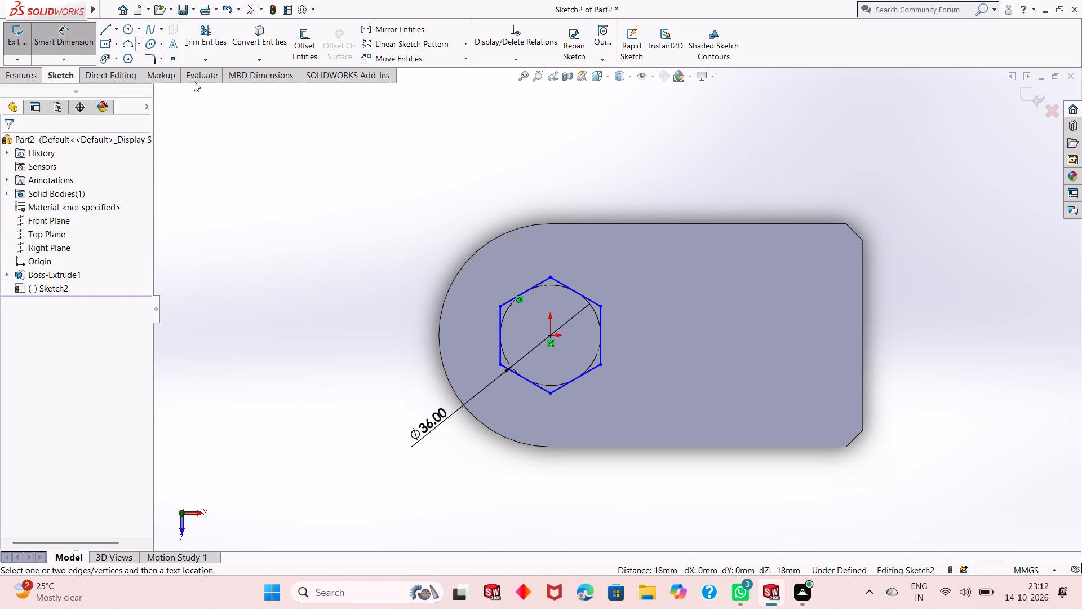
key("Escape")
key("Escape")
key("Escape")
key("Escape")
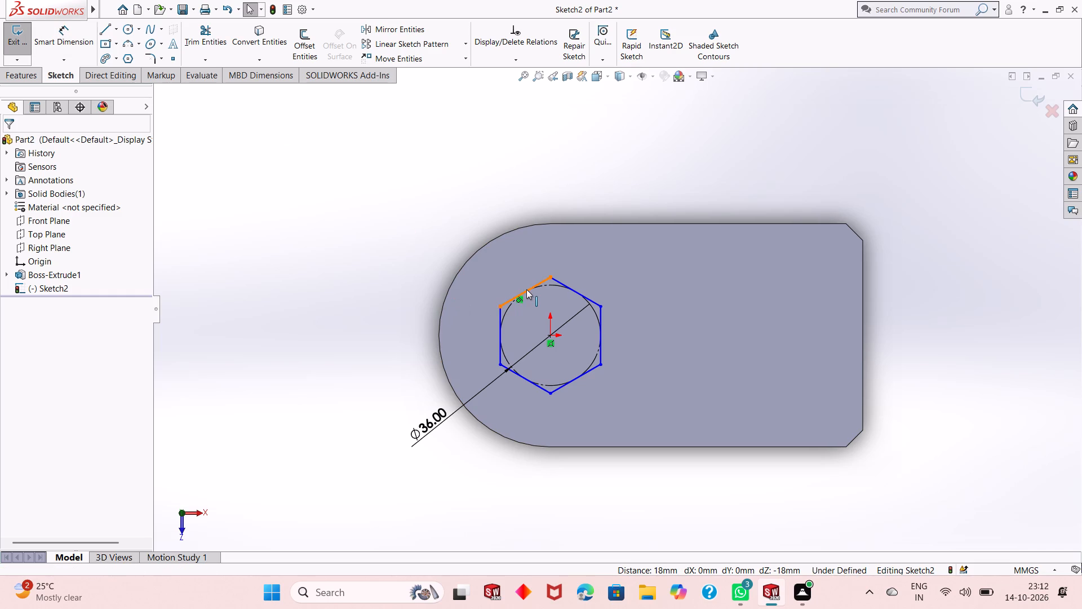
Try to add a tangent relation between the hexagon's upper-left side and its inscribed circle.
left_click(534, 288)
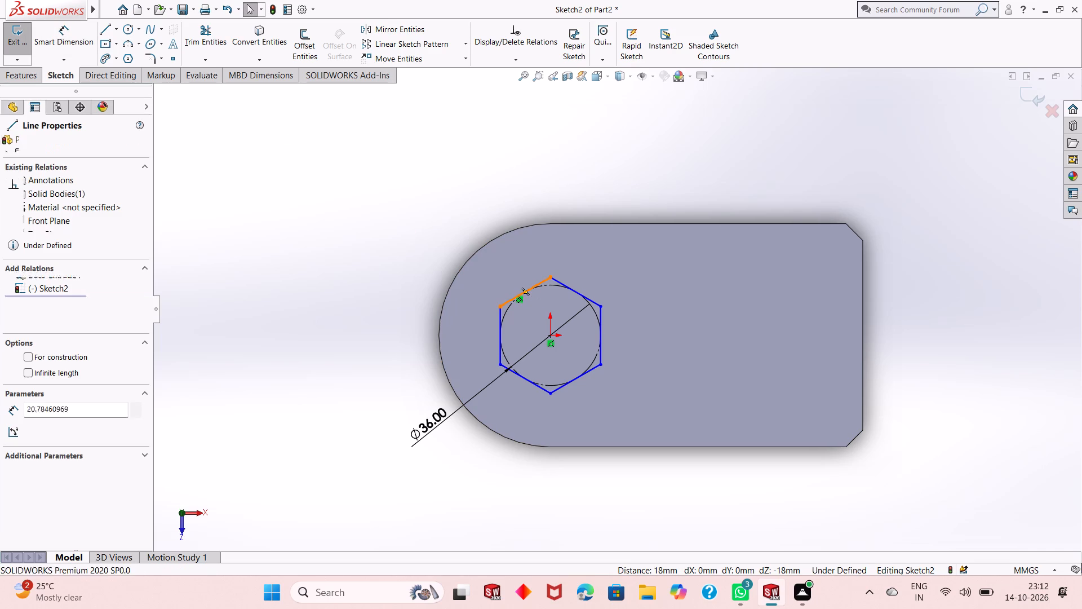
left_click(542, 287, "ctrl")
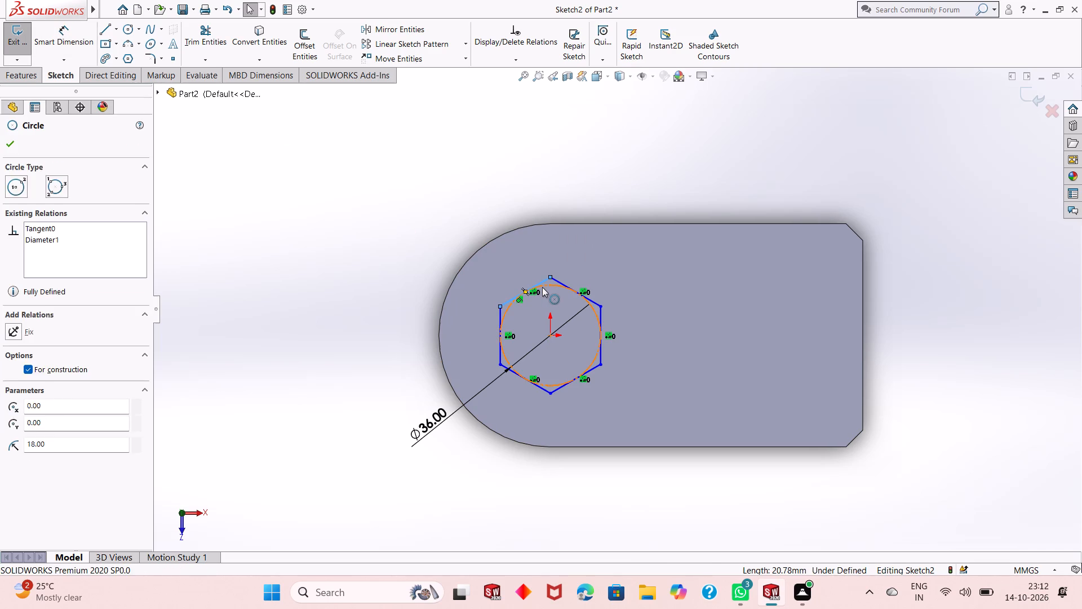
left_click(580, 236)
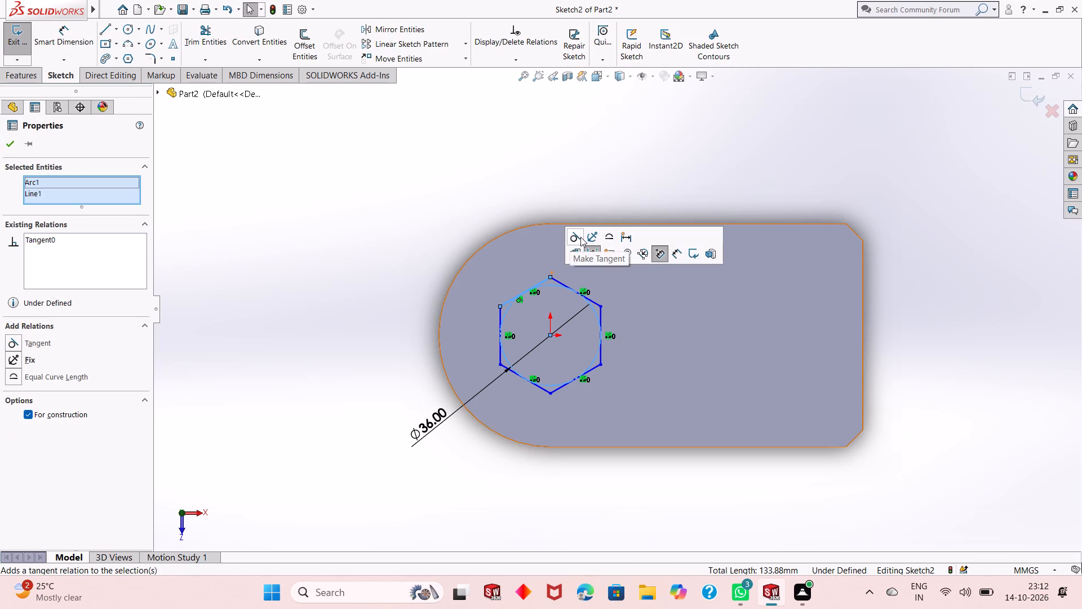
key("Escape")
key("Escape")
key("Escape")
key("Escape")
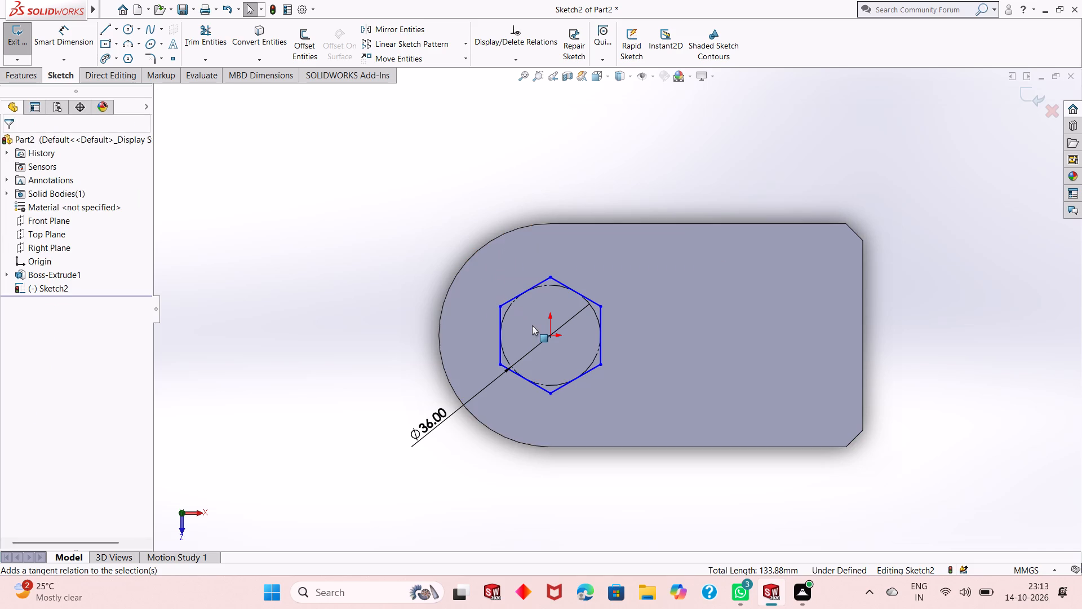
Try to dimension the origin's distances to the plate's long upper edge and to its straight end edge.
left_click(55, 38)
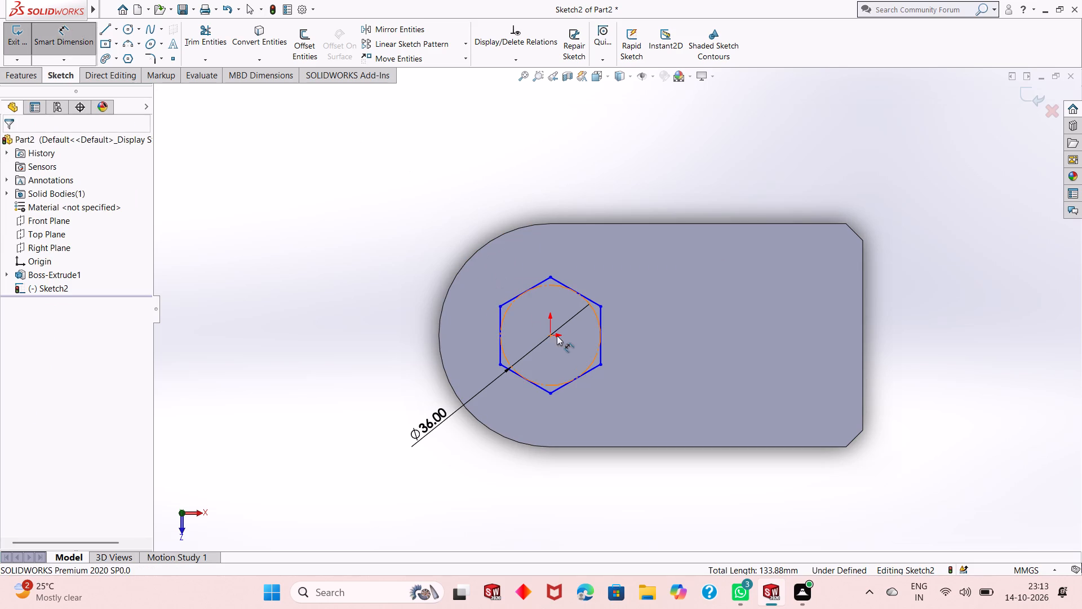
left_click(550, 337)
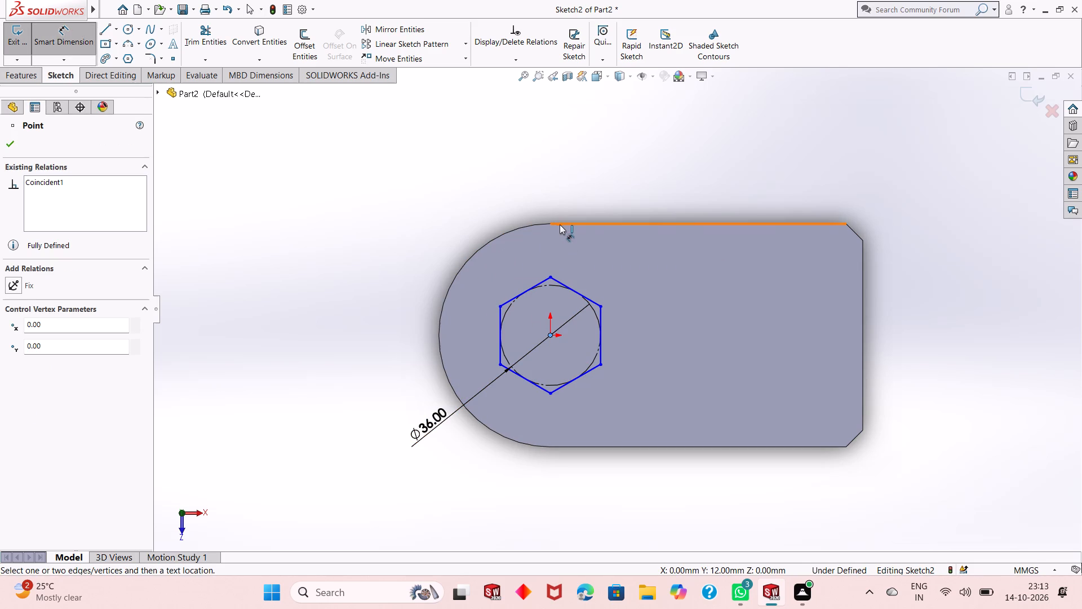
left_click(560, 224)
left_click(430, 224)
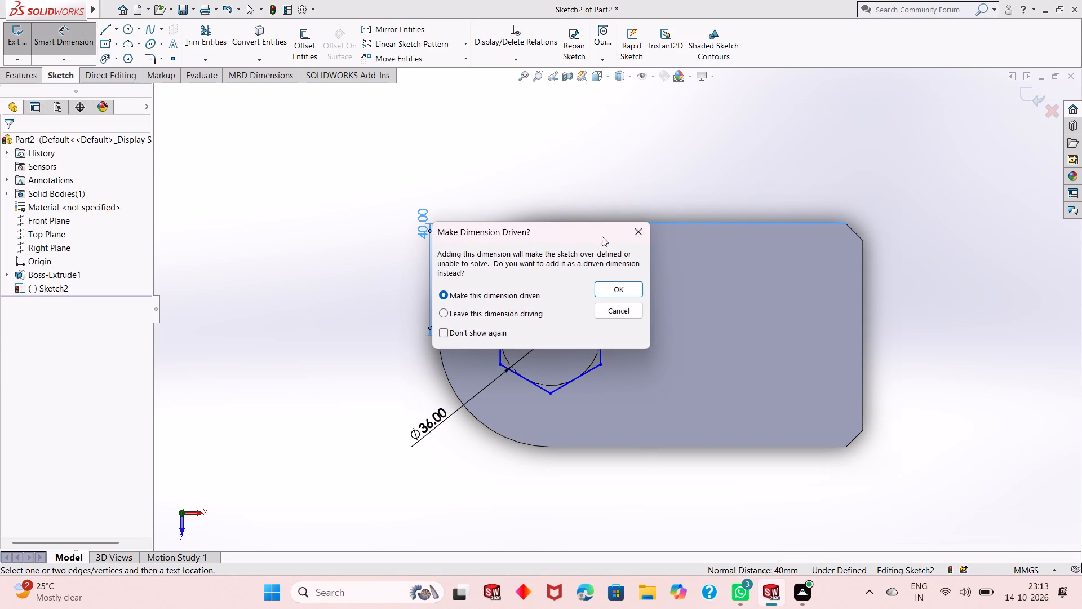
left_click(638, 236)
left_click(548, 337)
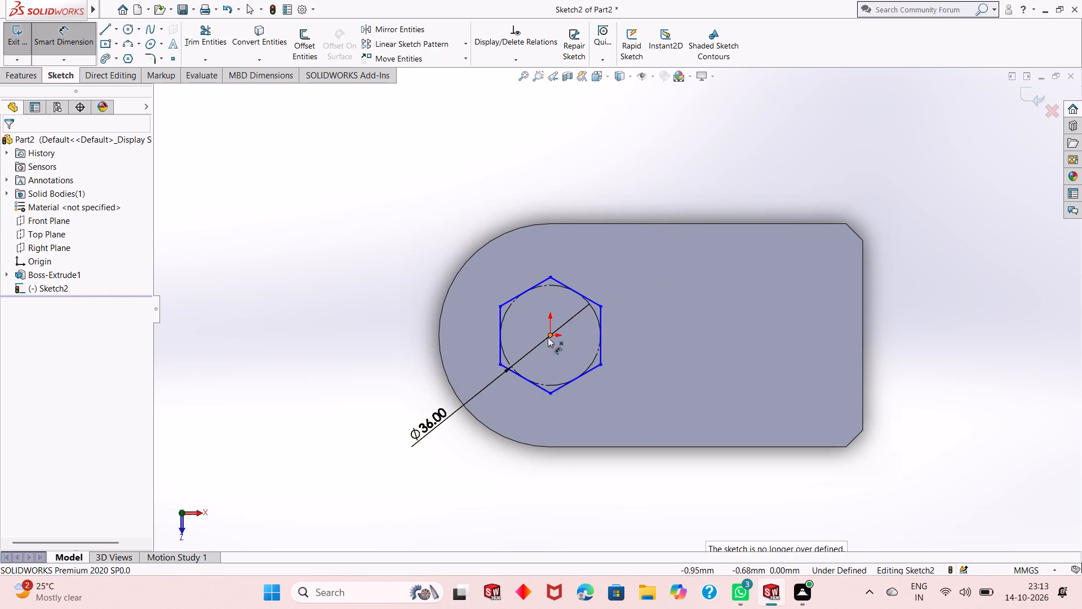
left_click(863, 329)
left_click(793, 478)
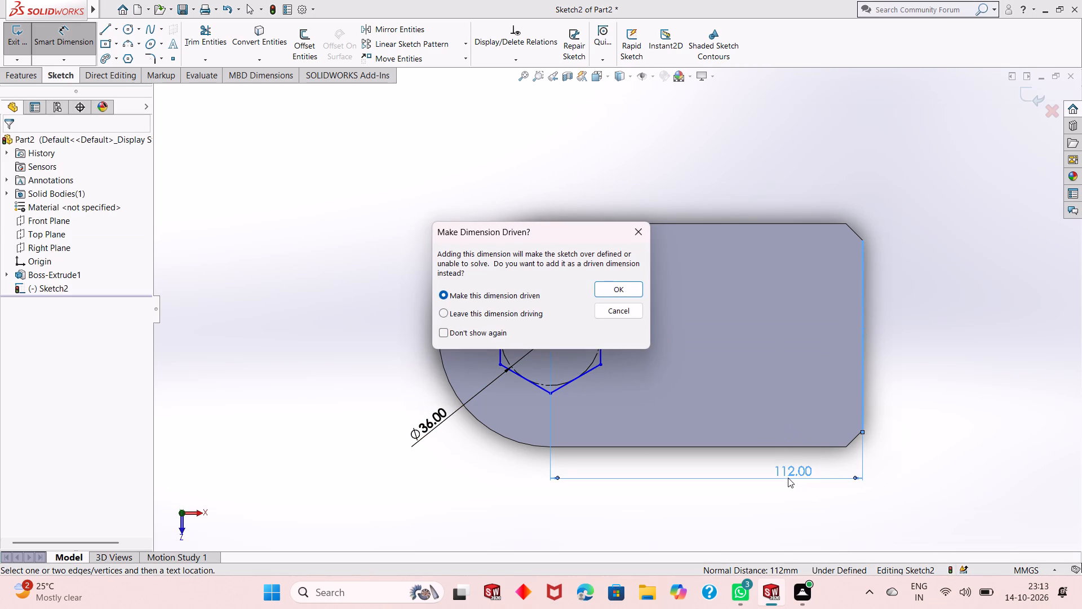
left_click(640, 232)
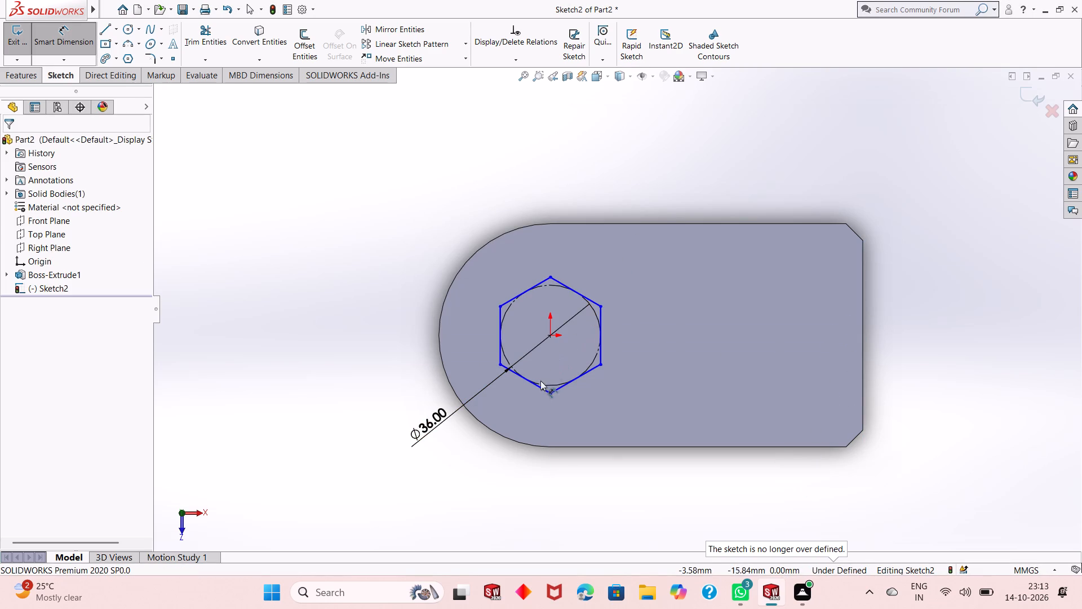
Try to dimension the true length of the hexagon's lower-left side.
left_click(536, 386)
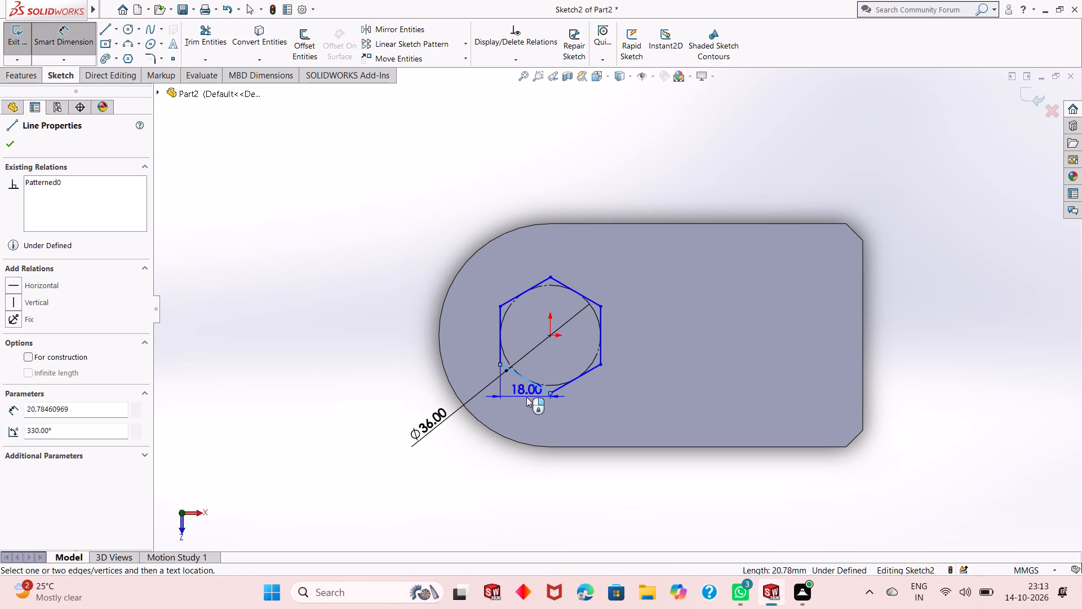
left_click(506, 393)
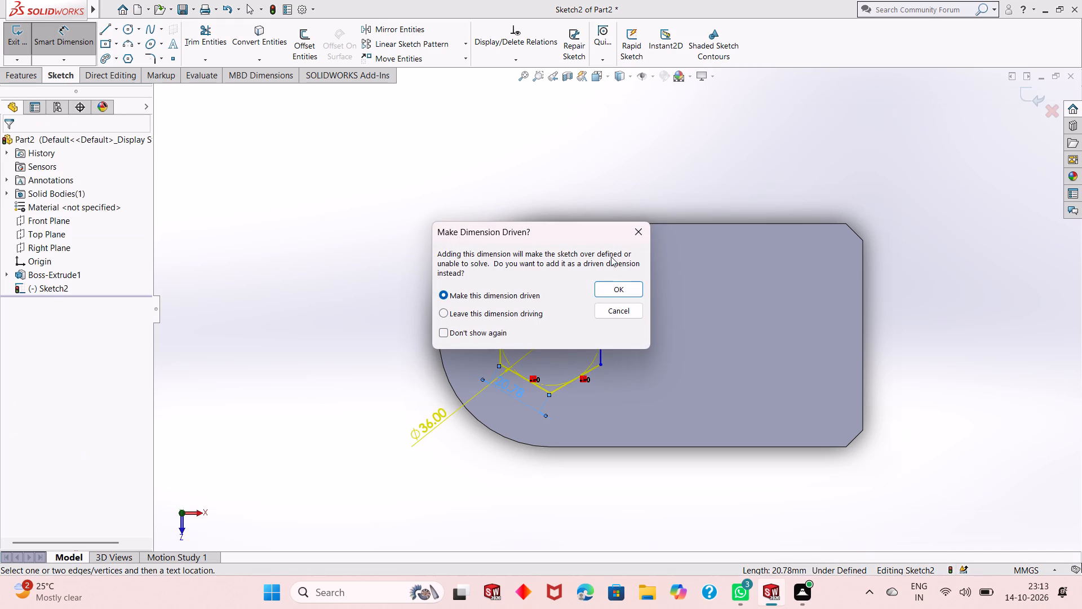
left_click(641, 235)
Dimension the horizontal span of the hexagon's lower-left side as 18 mm and place the dimension inside the hexagon.
left_click(517, 378)
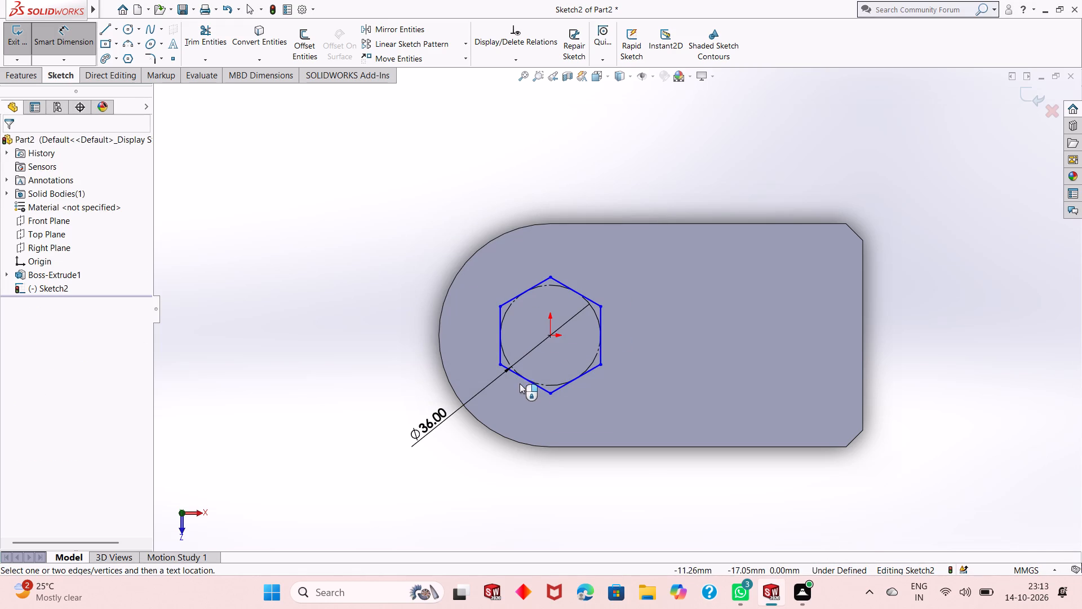
left_click(523, 381)
left_click(529, 417)
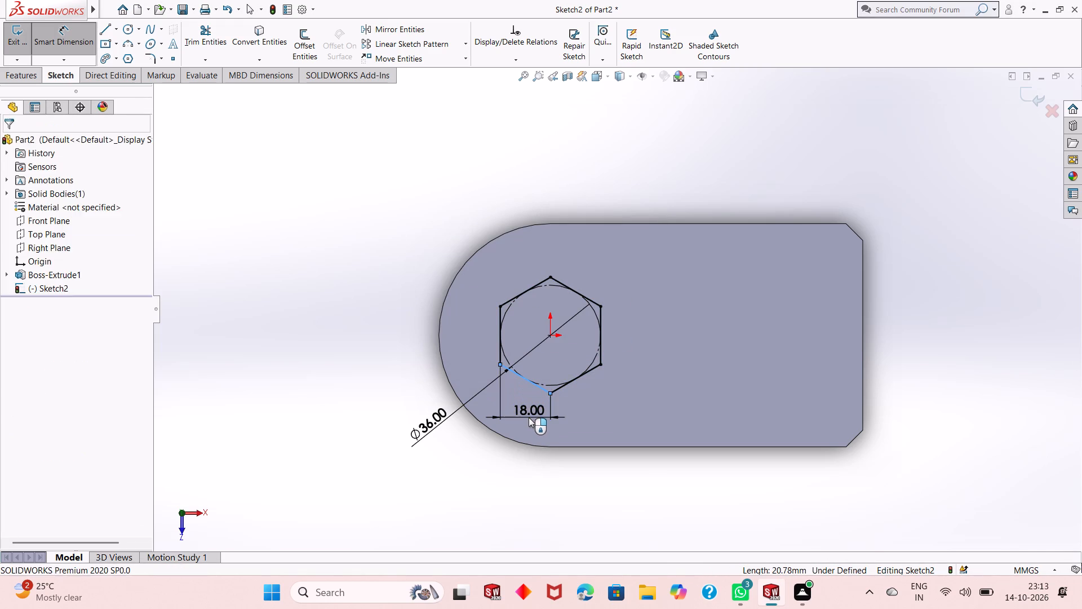
key("Return")
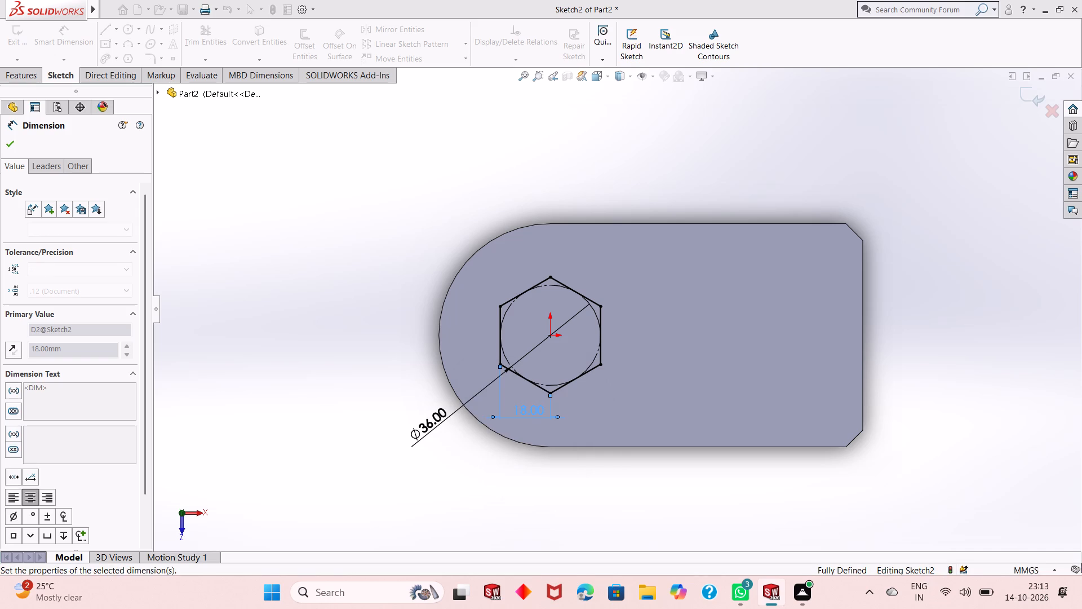
right_click(350, 354)
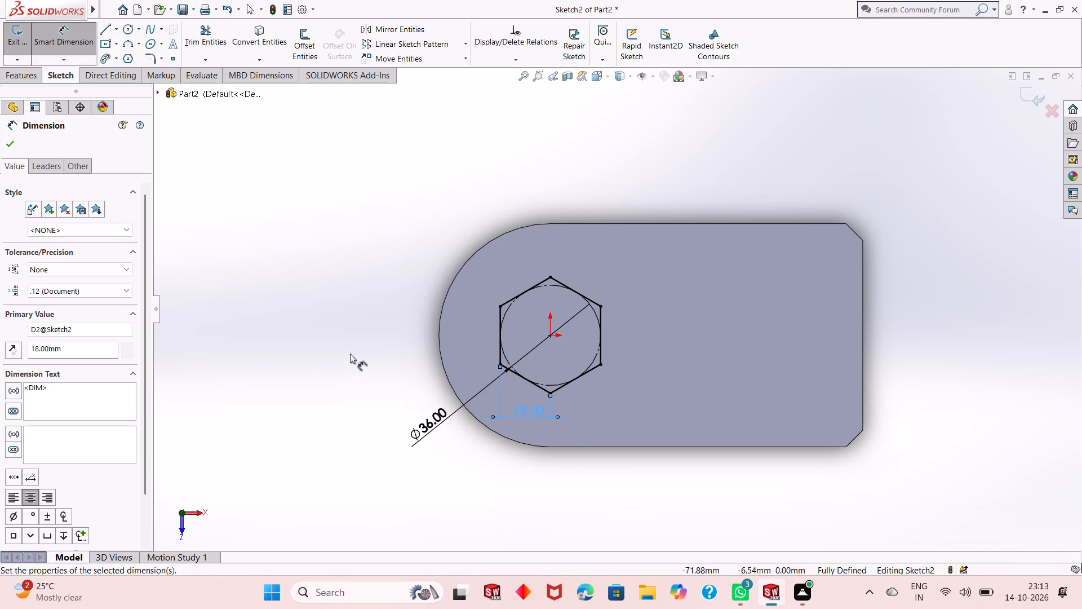
left_click(370, 390)
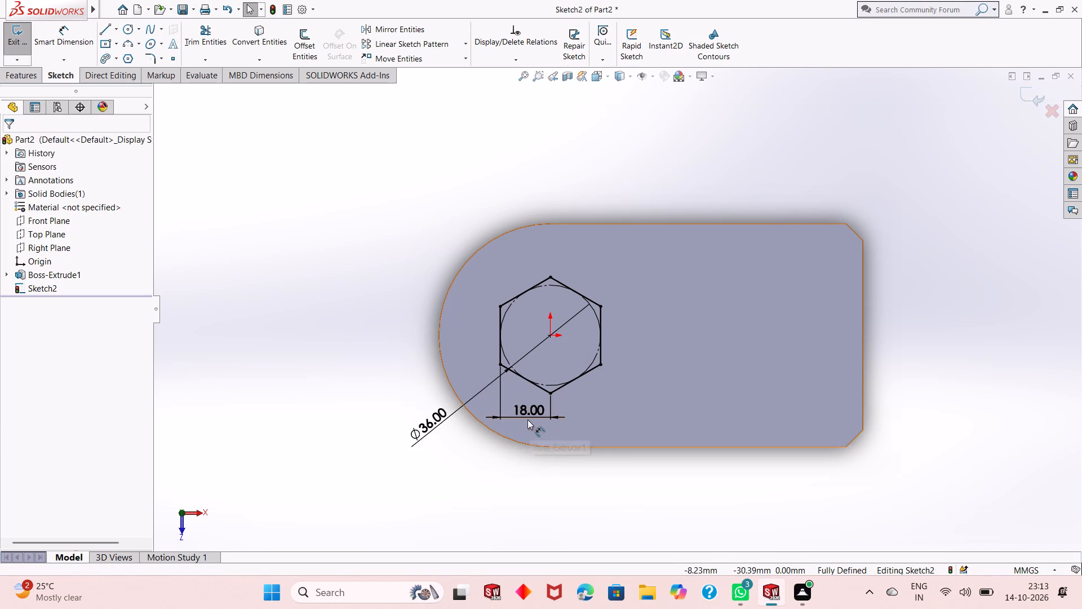
left_click_drag(525, 418, 546, 327)
key("Escape")
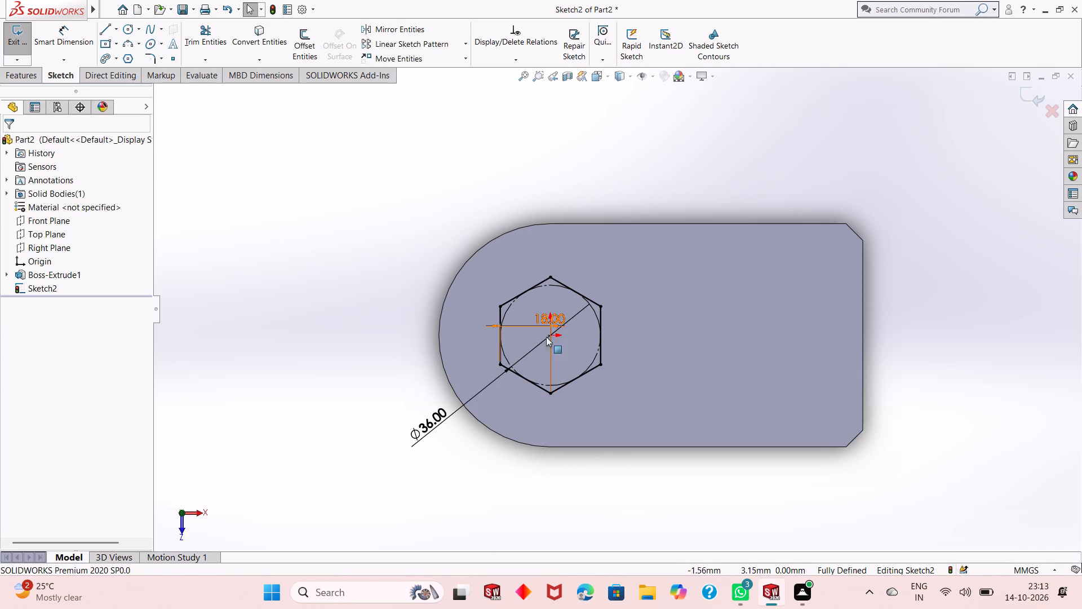
Extrude the hexagon sketch as a 50 mm blind boss merged with the plate.
left_click(30, 77)
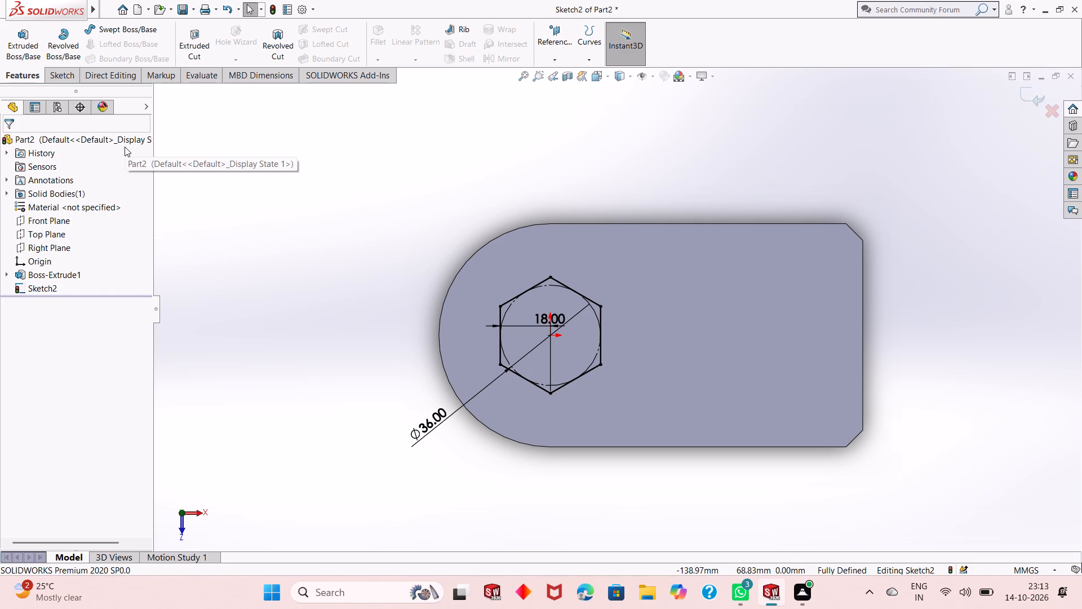
left_click(22, 50)
middle_click_drag(547, 469, 547, 462)
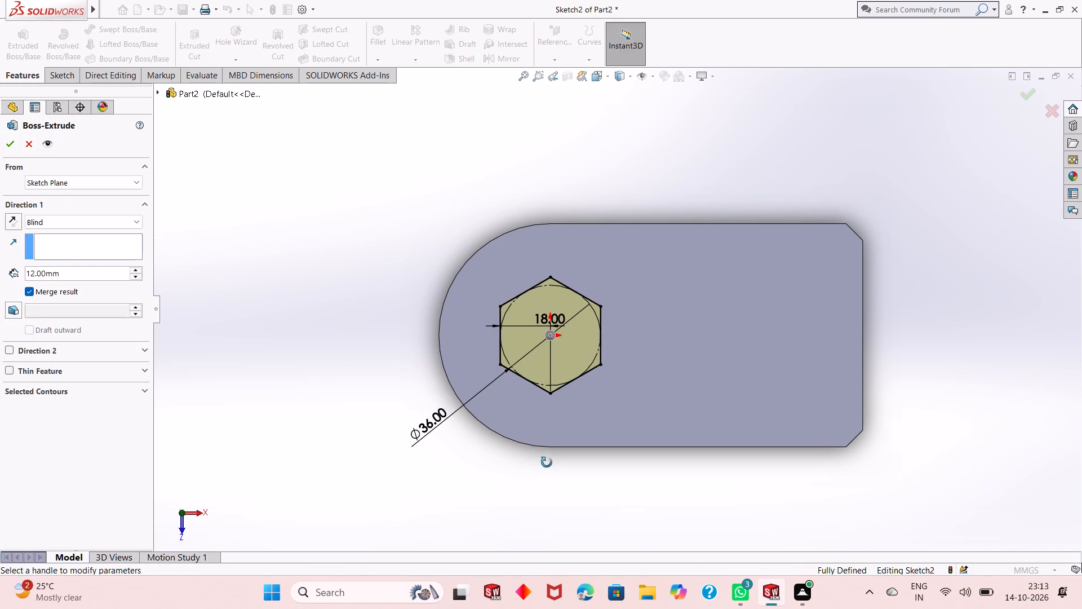
middle_click_drag(547, 462, 556, 280)
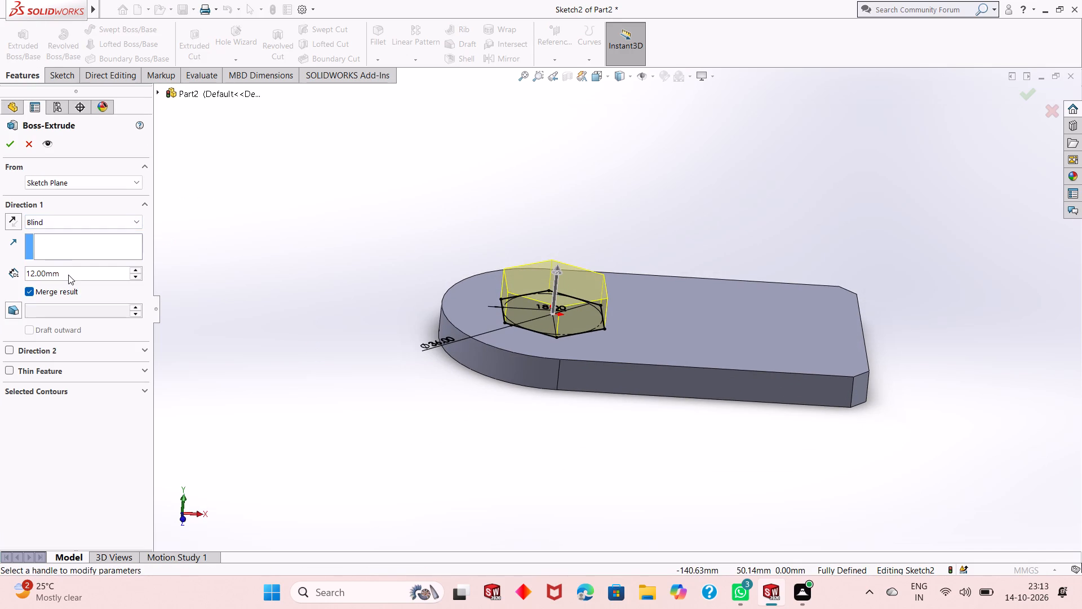
double_click(68, 275)
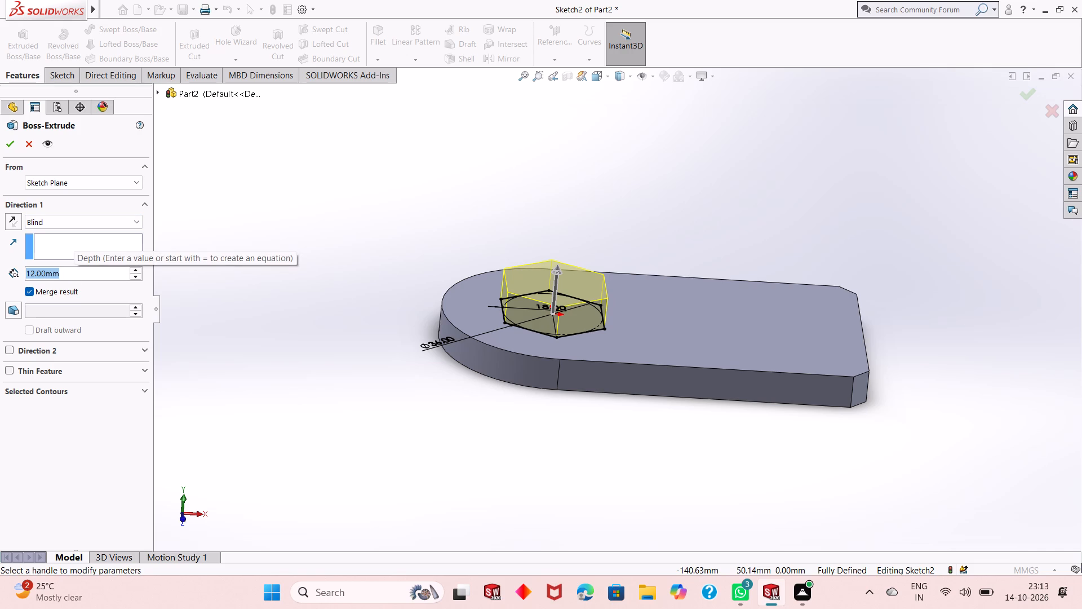
type("50")
key("Return")
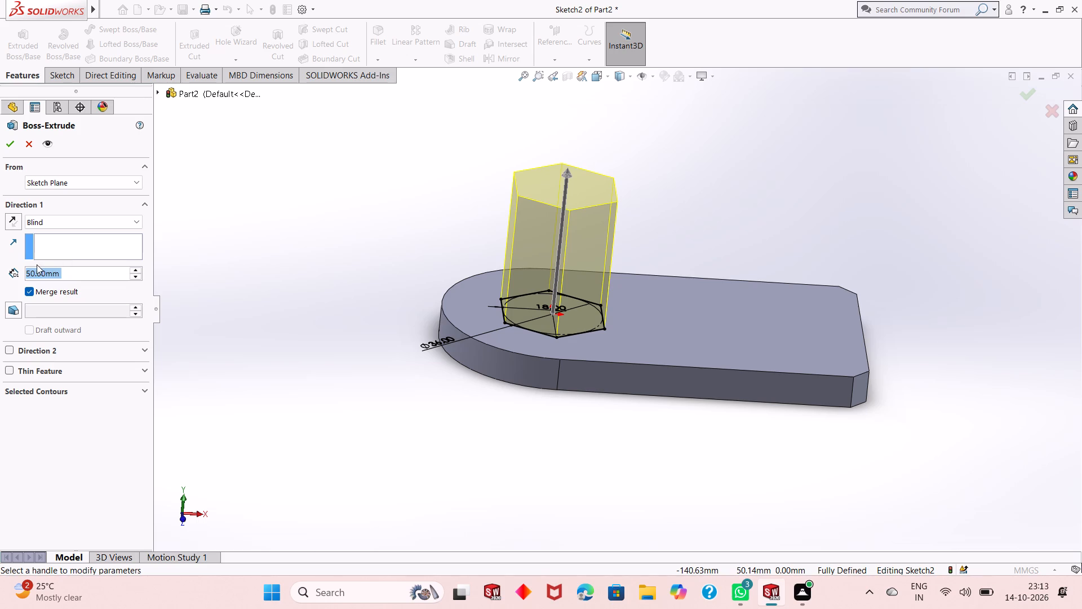
left_click(8, 147)
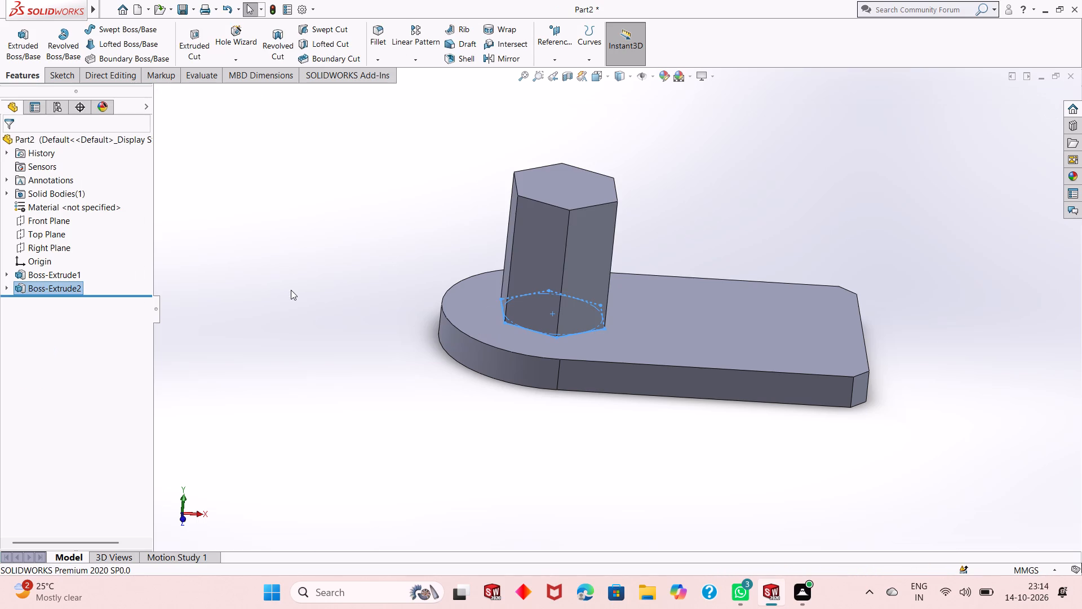
left_click(291, 290)
On a new sketch on the plate's top face, draw a corner rectangle about 9 mm wide from the hexagon's vertical side toward the straight end.
middle_click_drag(450, 264, 462, 332)
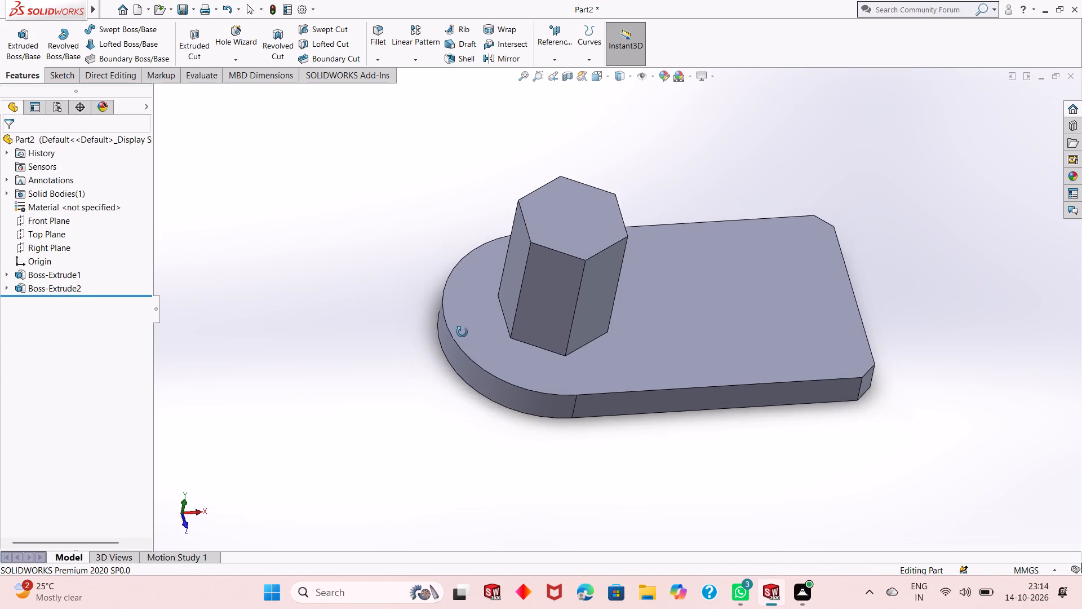
middle_click_drag(462, 332, 425, 432)
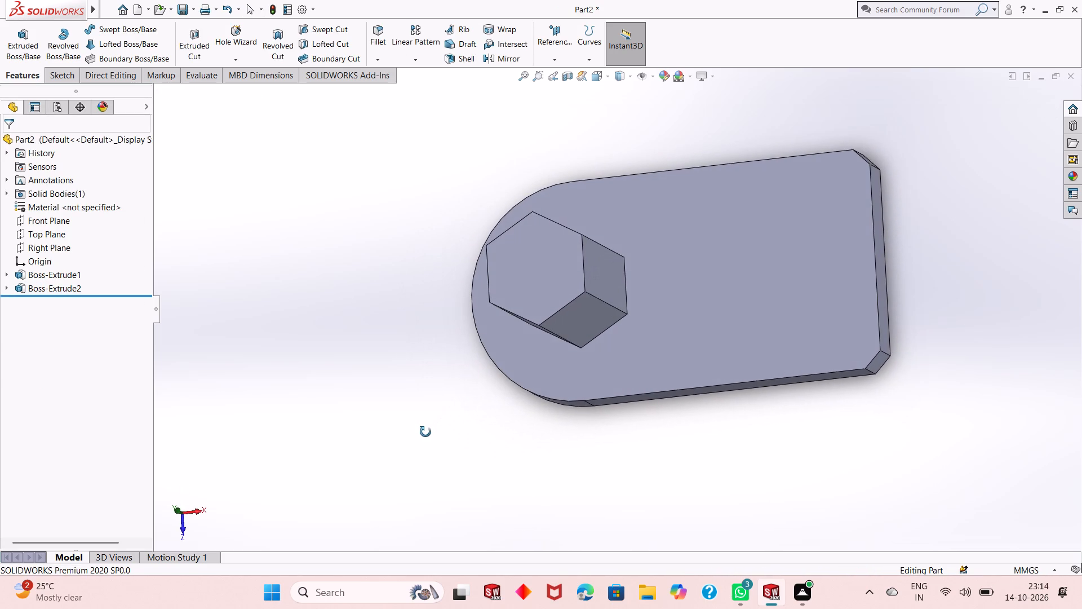
middle_click_drag(425, 432, 434, 427)
left_click(671, 278)
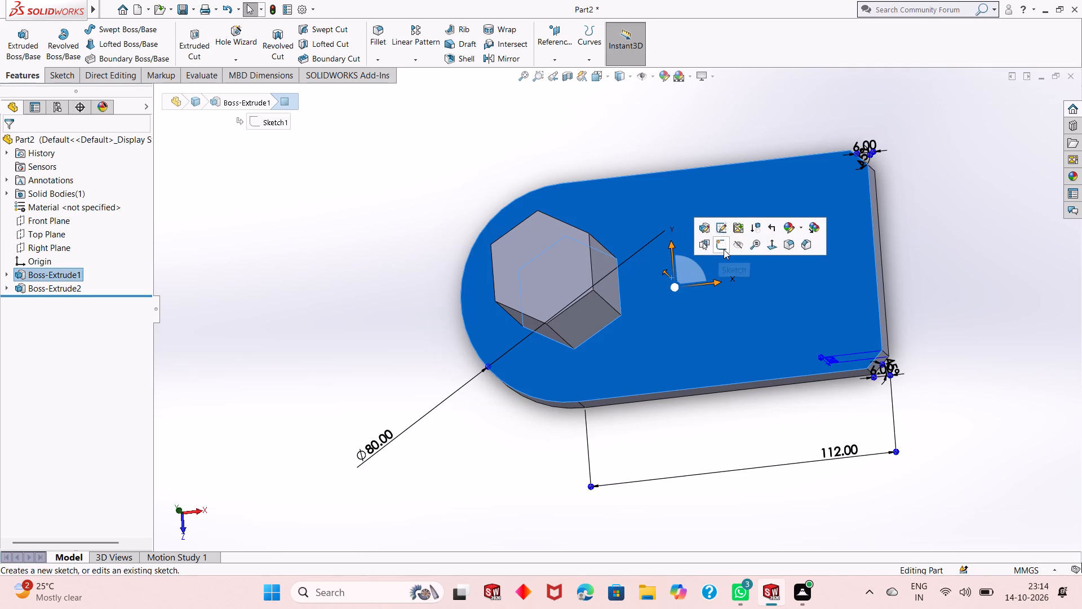
left_click(724, 249)
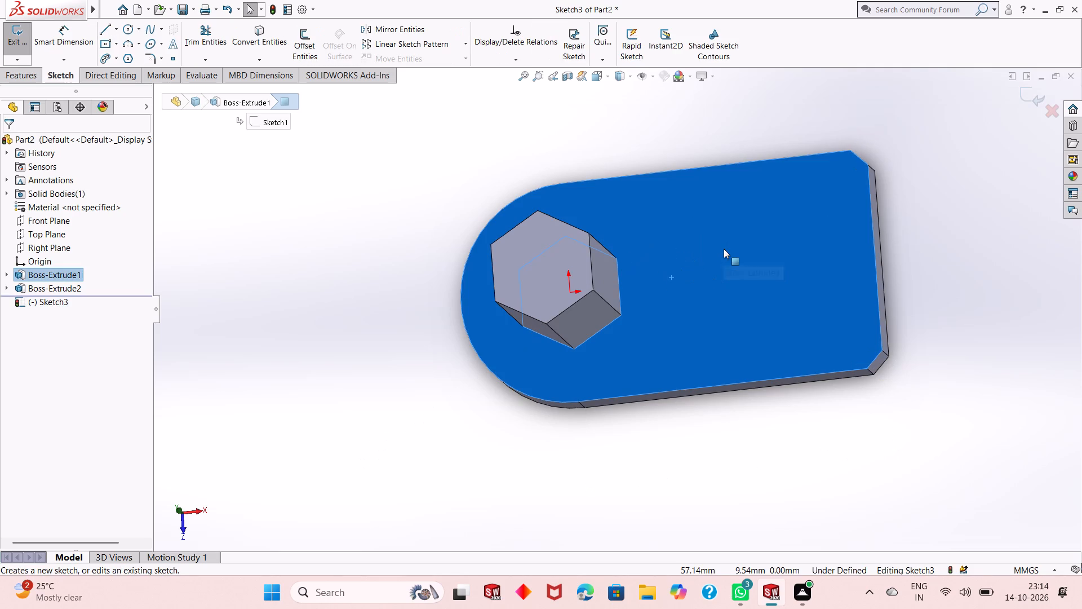
key("ctrl+8")
scroll(620, 369, "up", 1)
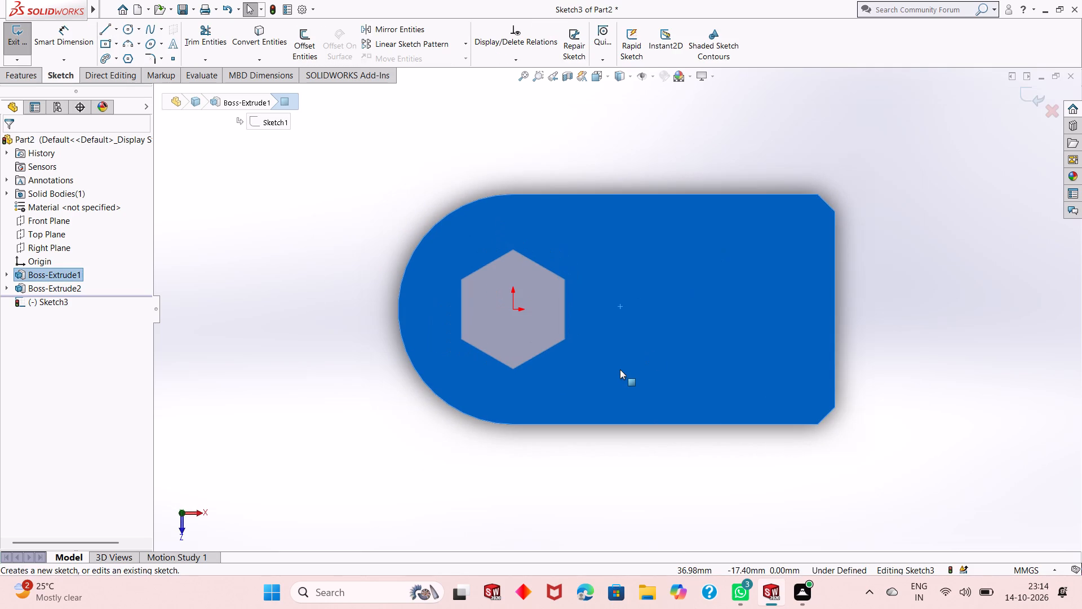
left_click(552, 157)
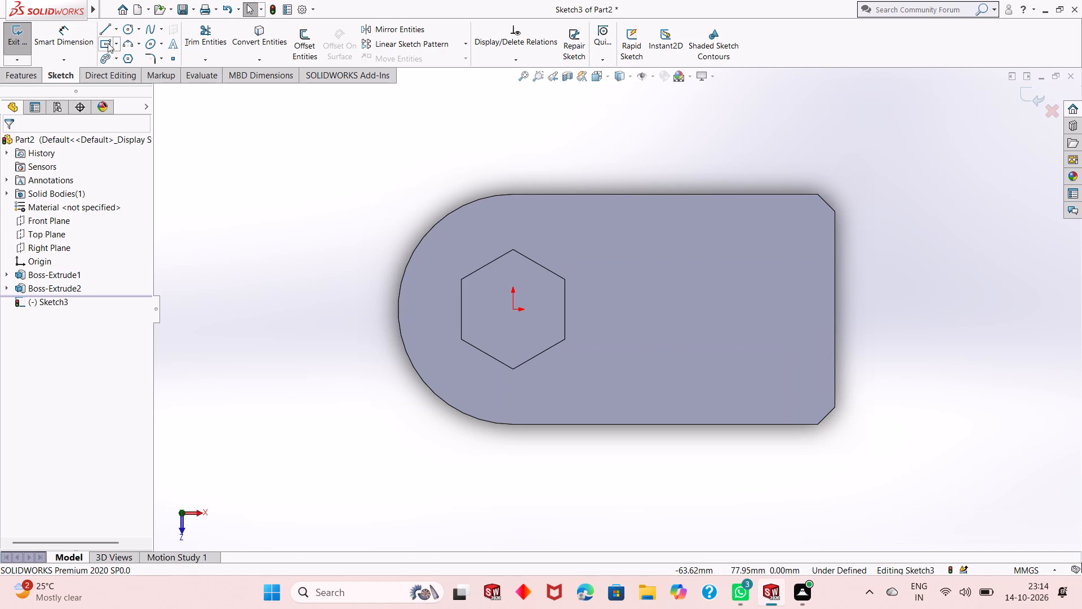
left_click(114, 45)
left_click(123, 61)
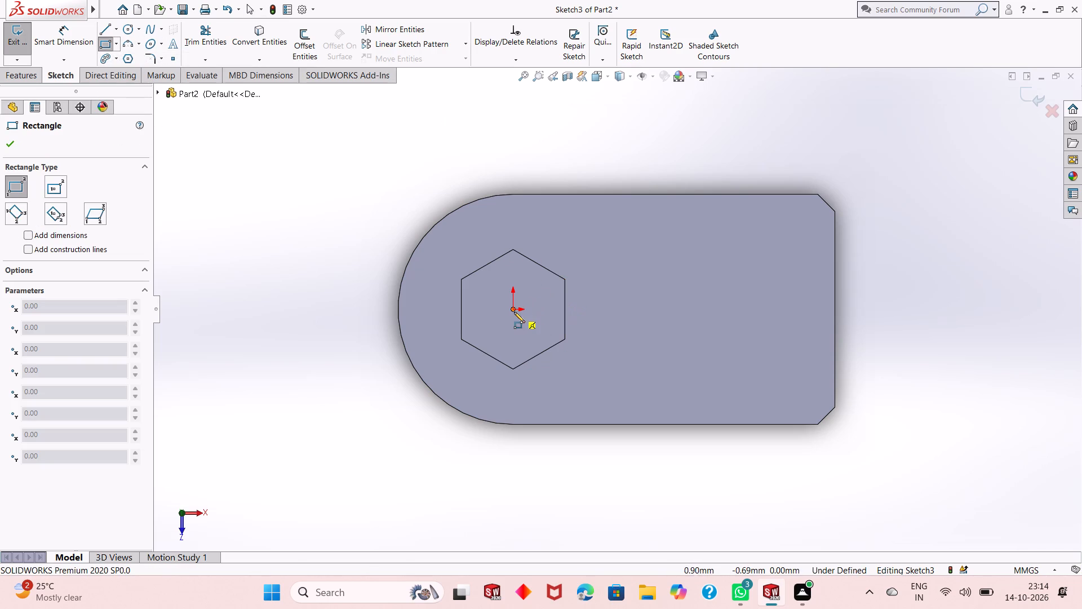
left_click(564, 292)
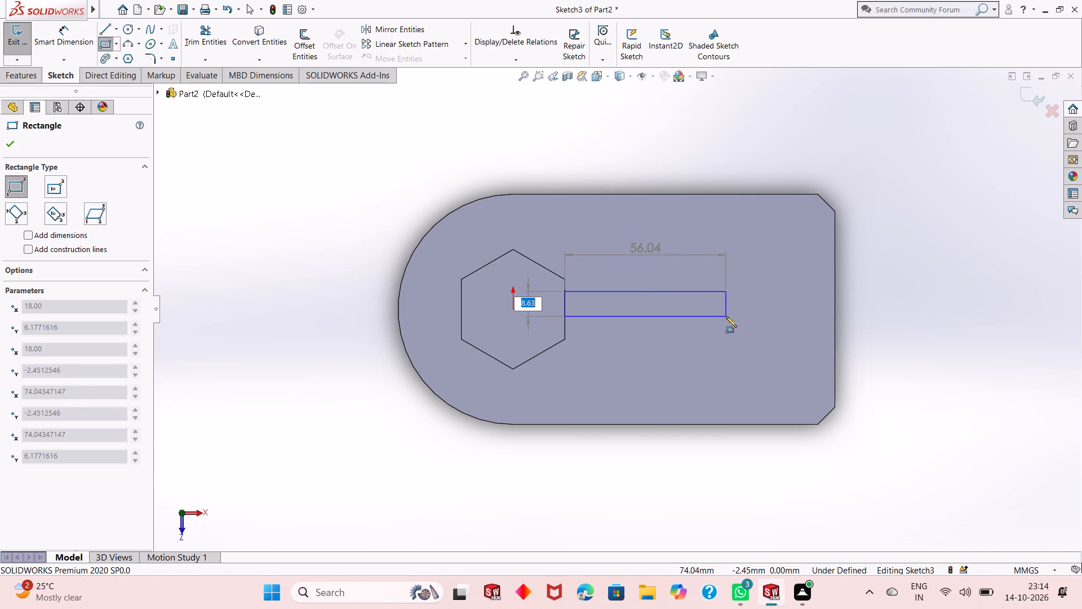
left_click(698, 319)
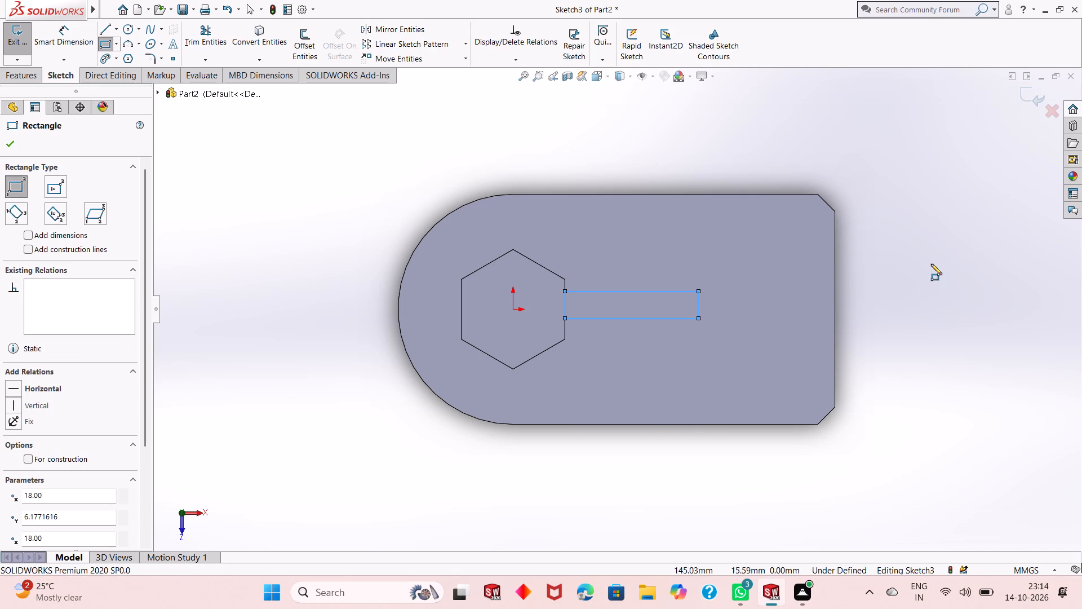
right_click(931, 264)
left_click(942, 272)
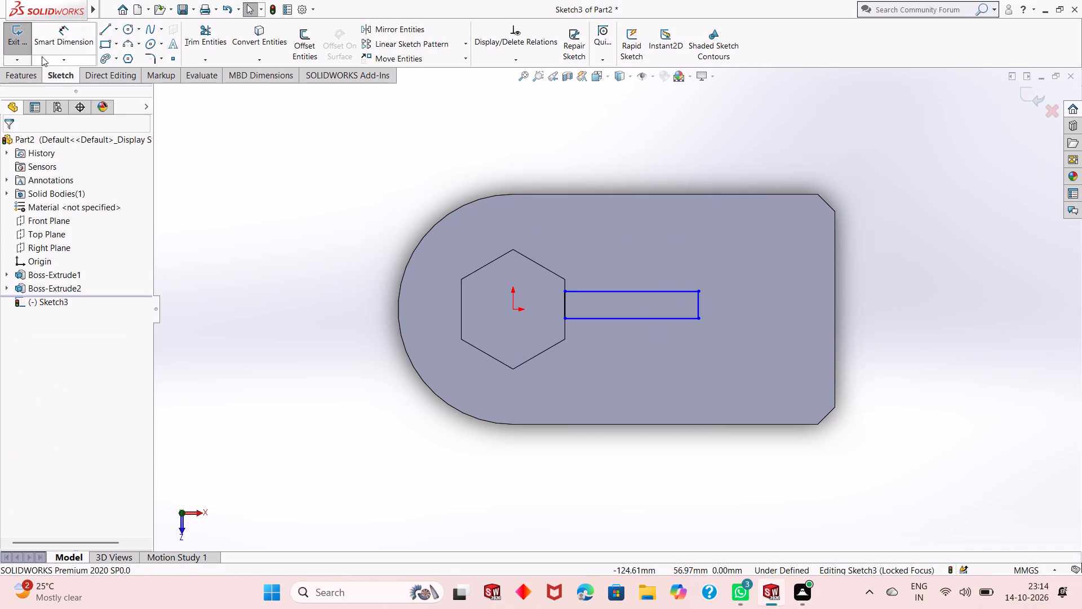
Set the width of the rectangle, dimensioned on its short end side, to 10 mm.
left_click(52, 45)
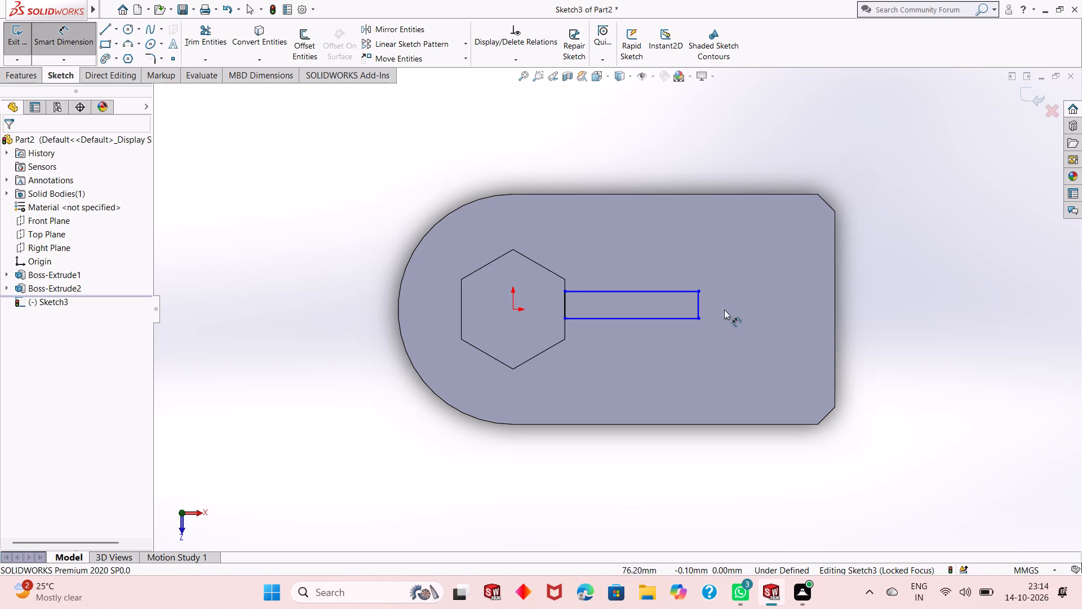
left_click(700, 304)
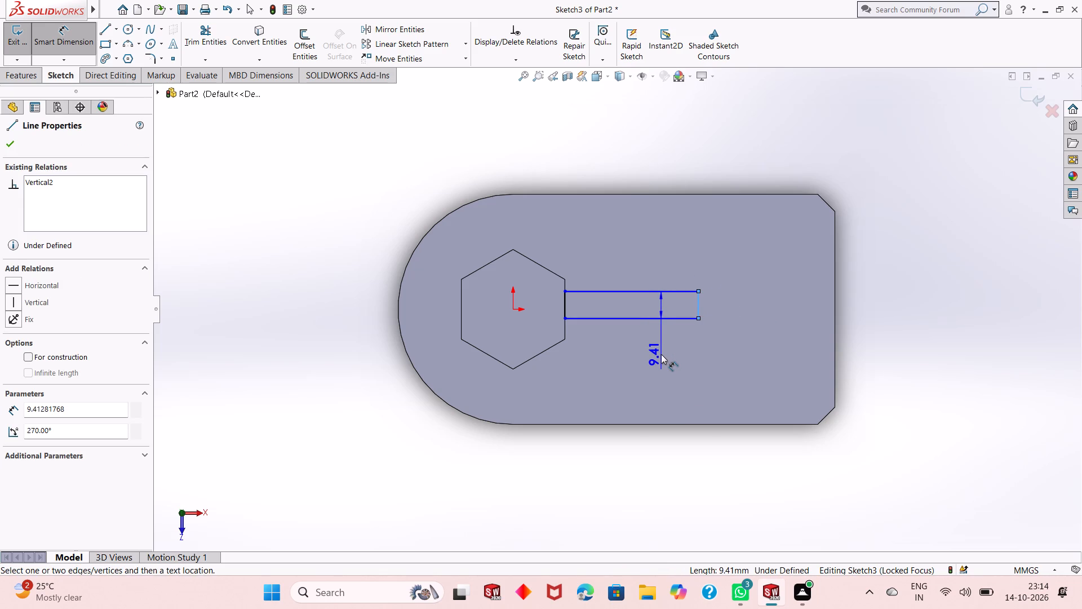
left_click(661, 354)
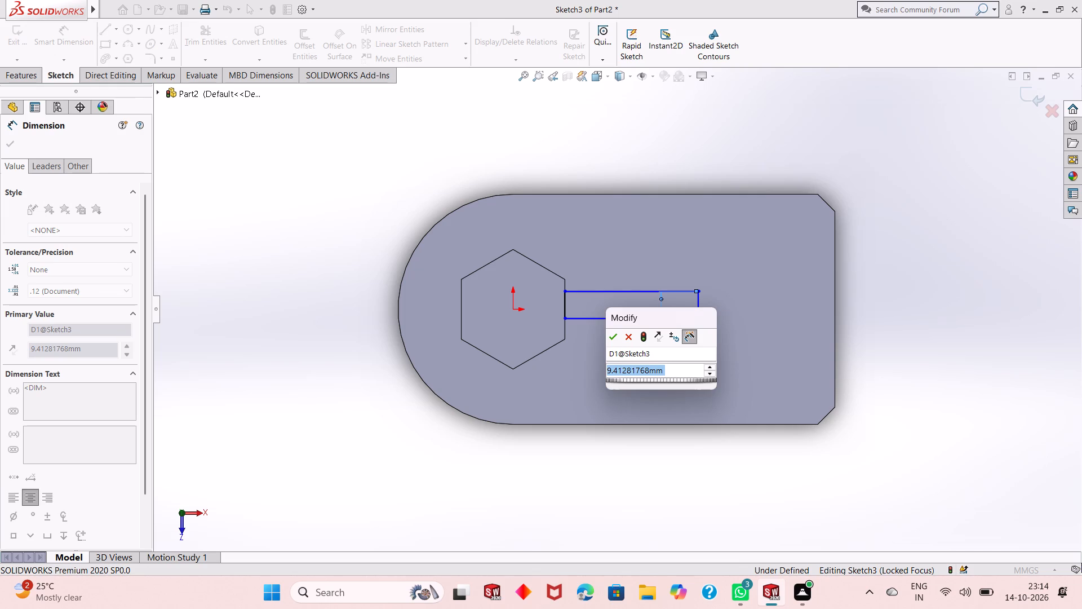
type("10")
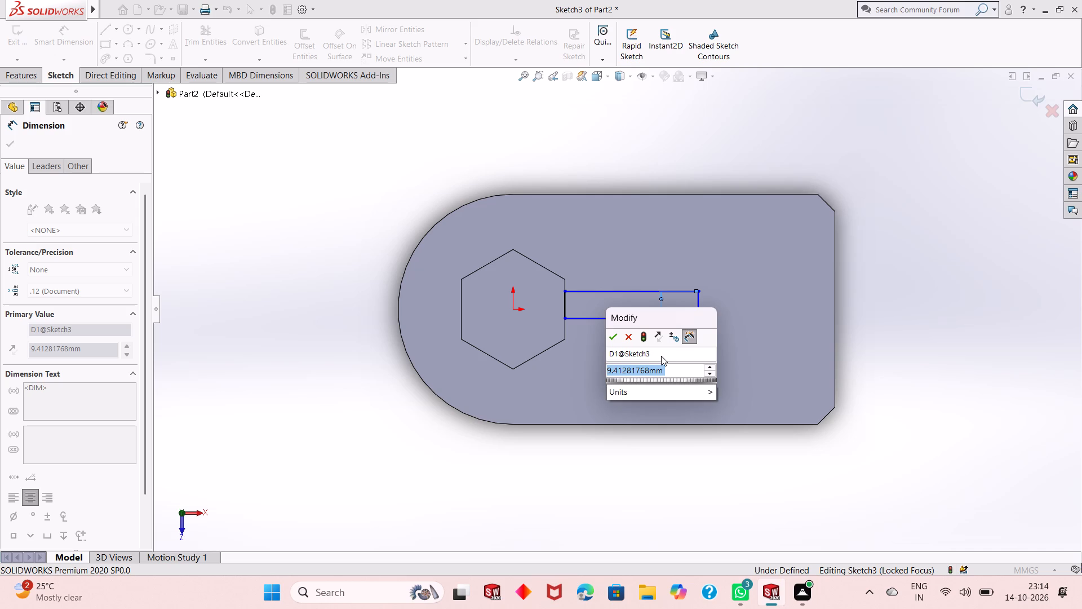
key("Return")
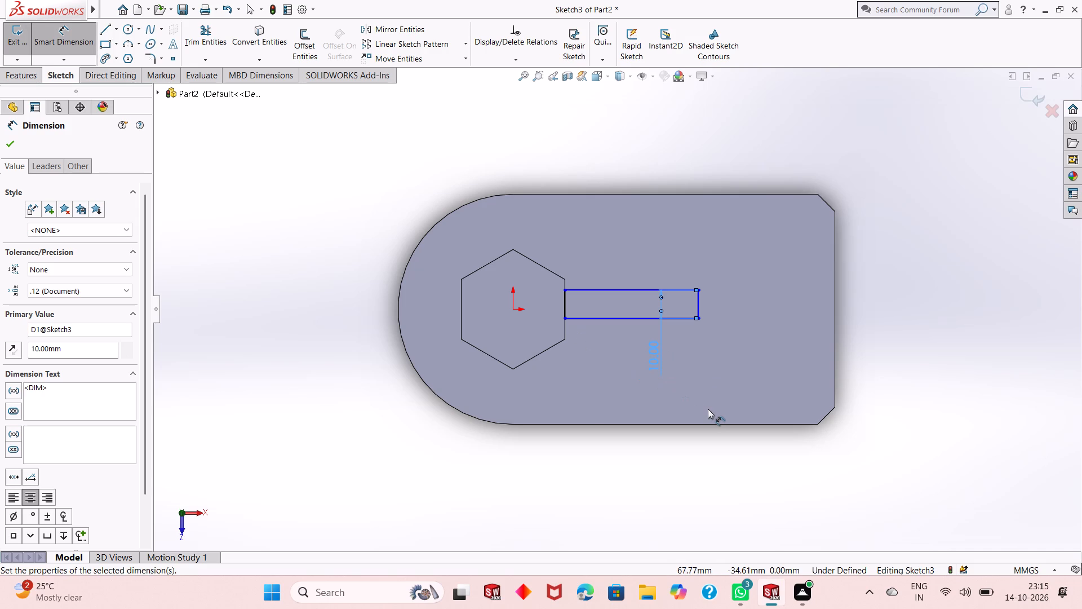
Set the rectangle's length, dimensioned on its long side and placed beyond the plate's edge, to 44 mm.
left_click(678, 318)
left_click(680, 466)
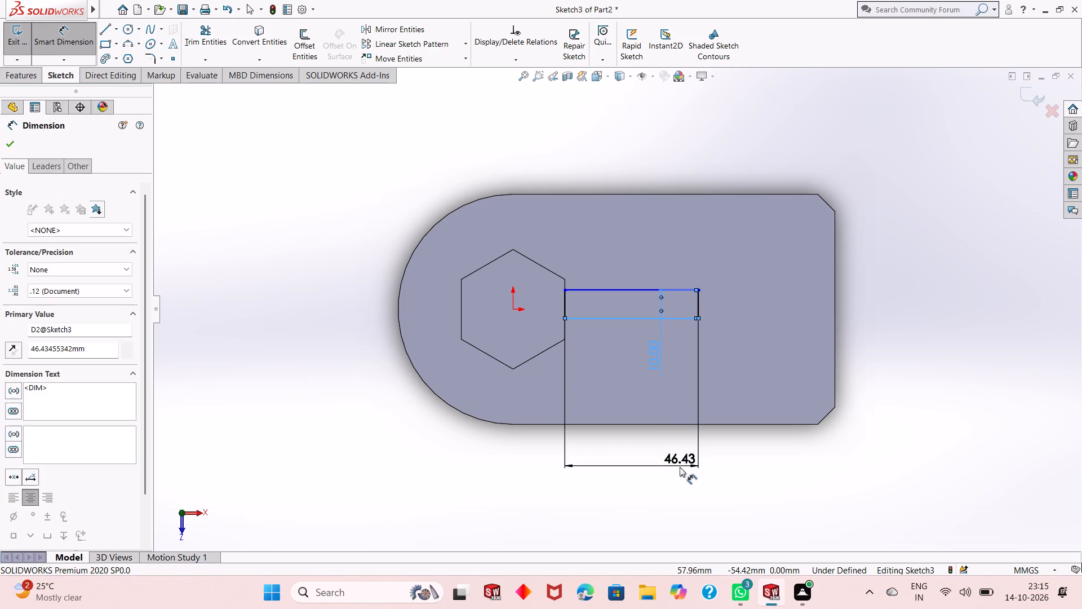
type("44")
key("Return")
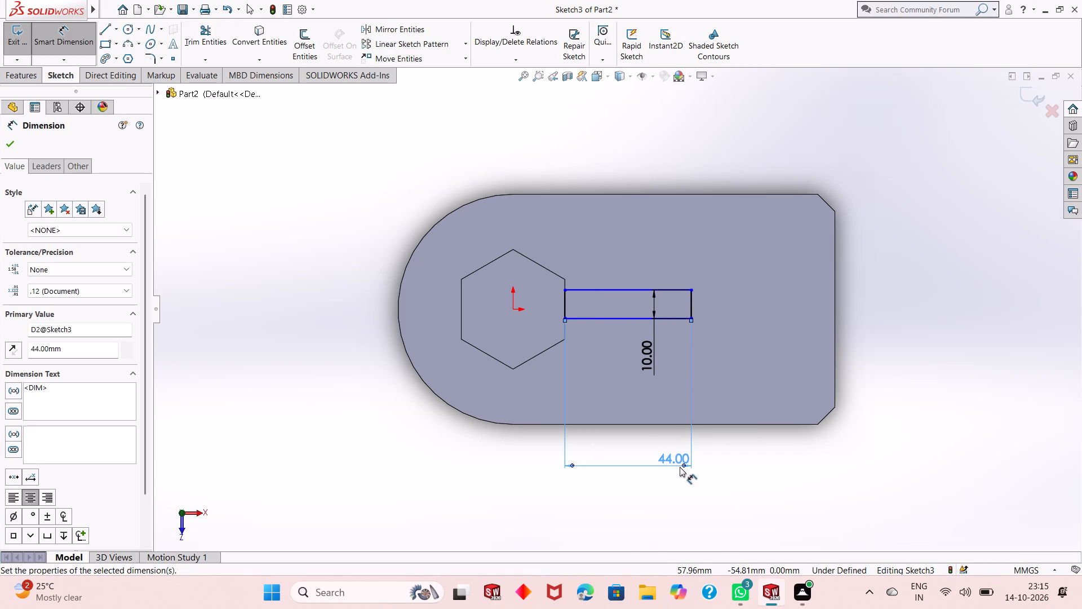
right_click(323, 249)
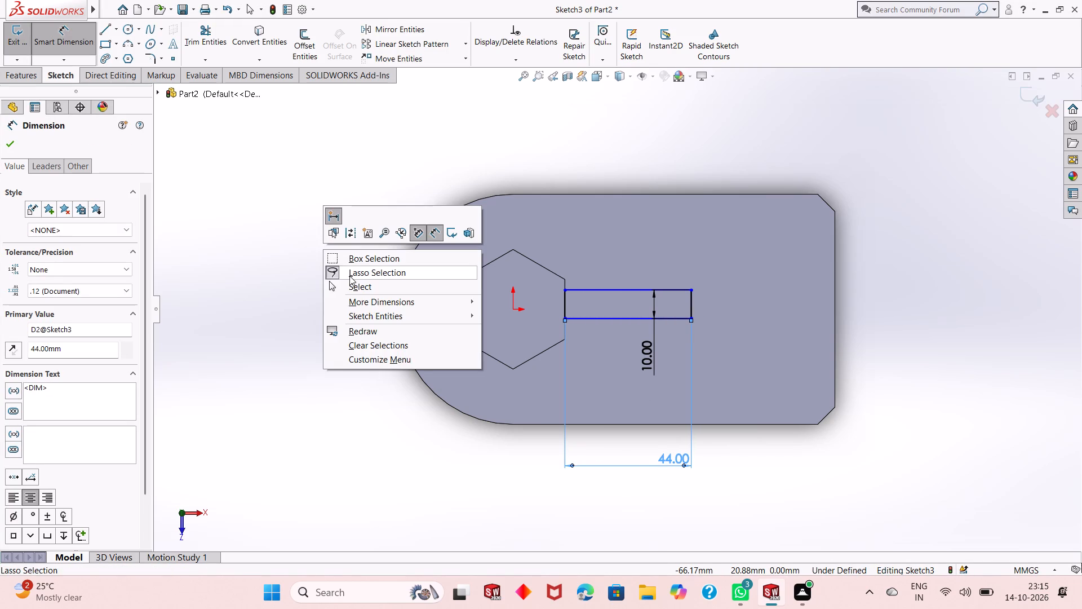
left_click(354, 285)
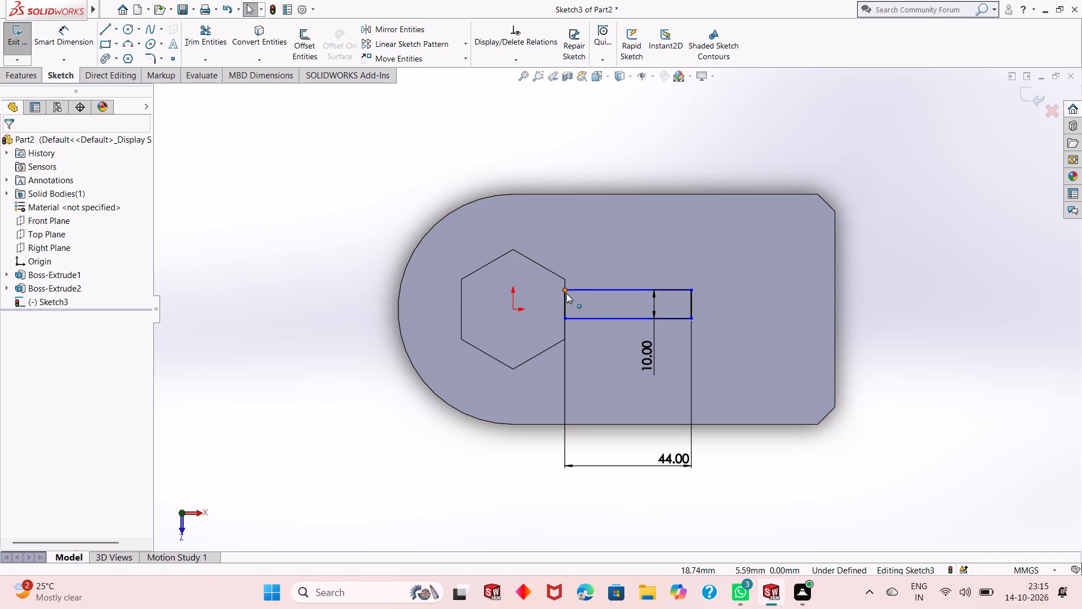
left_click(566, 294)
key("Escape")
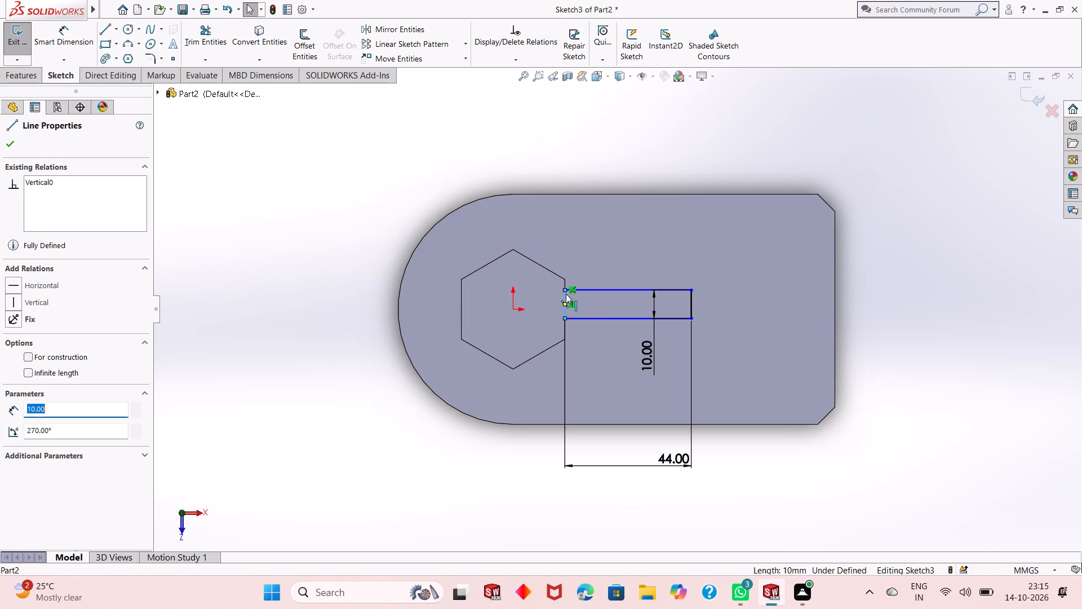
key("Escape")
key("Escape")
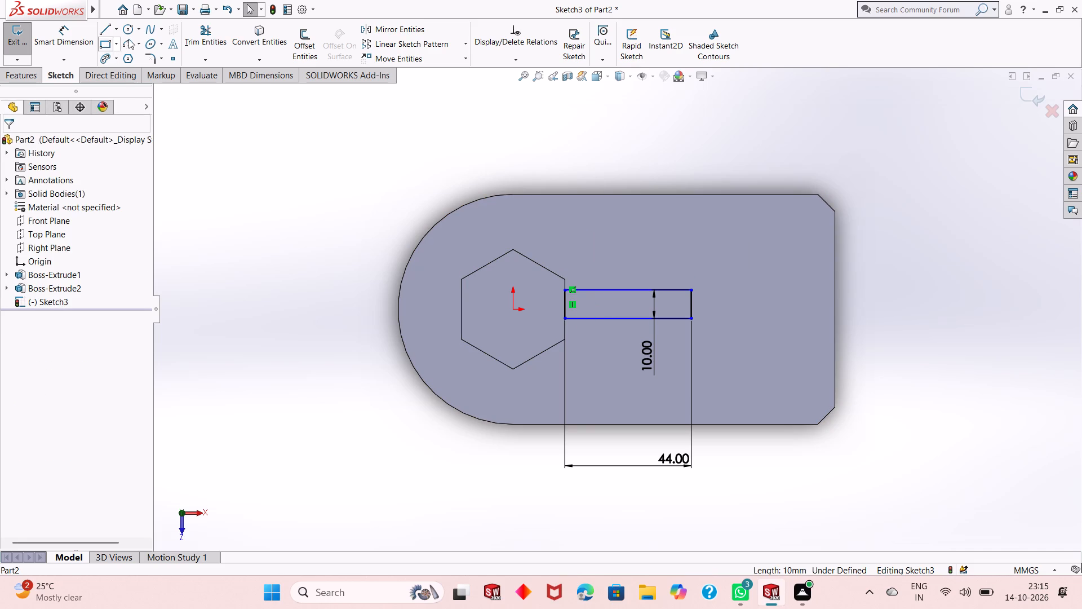
Draw a horizontal centerline about 11 mm long from the origin toward the rectangle.
left_click(114, 34)
left_click(128, 54)
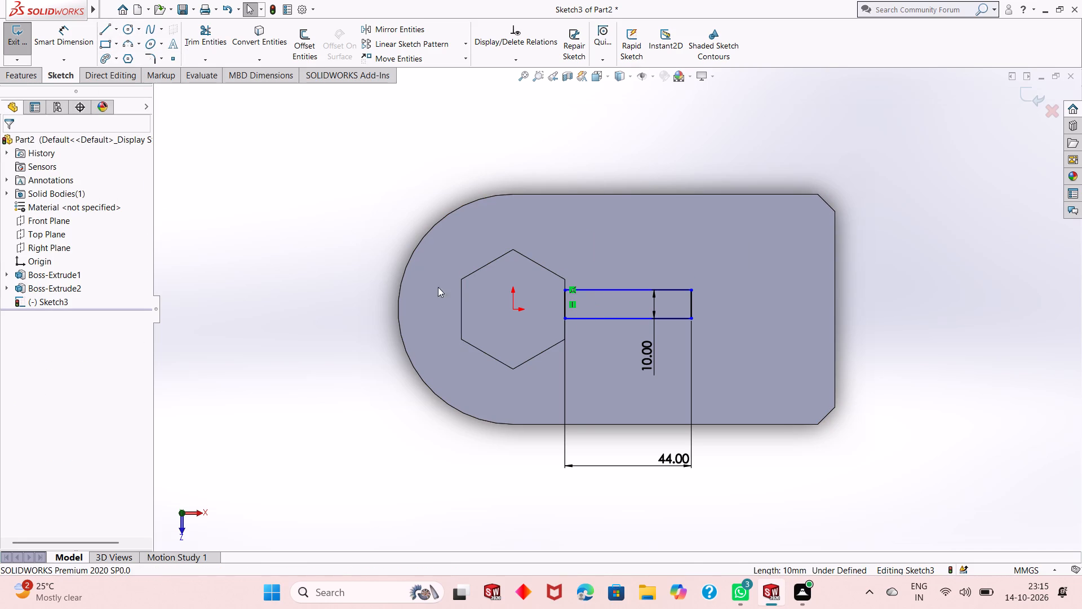
left_click(513, 308)
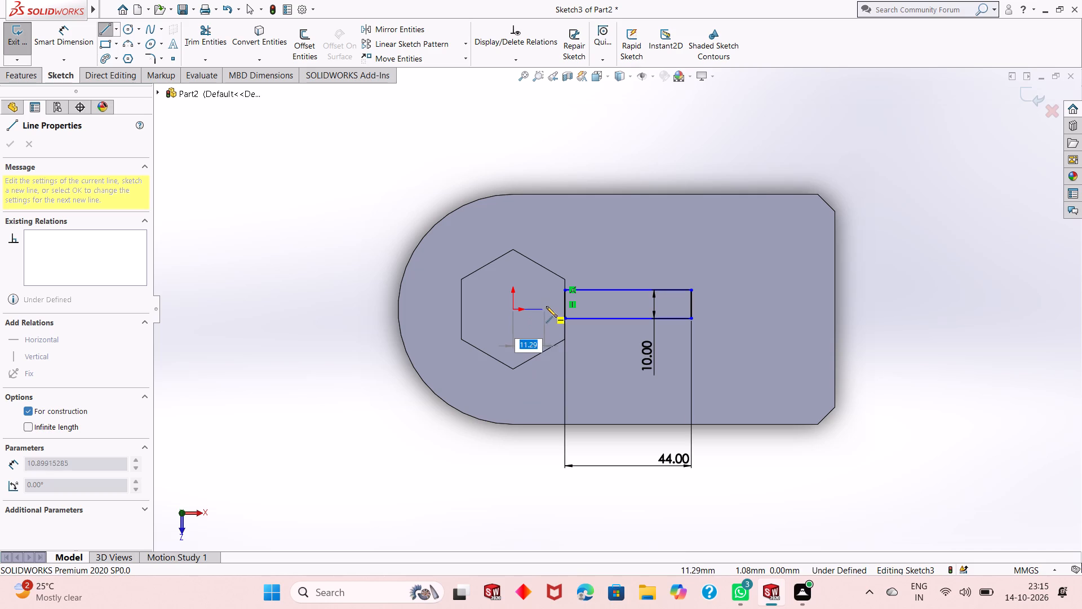
left_click(546, 306)
key("Escape")
key("Escape")
key("Escape")
key("Escape")
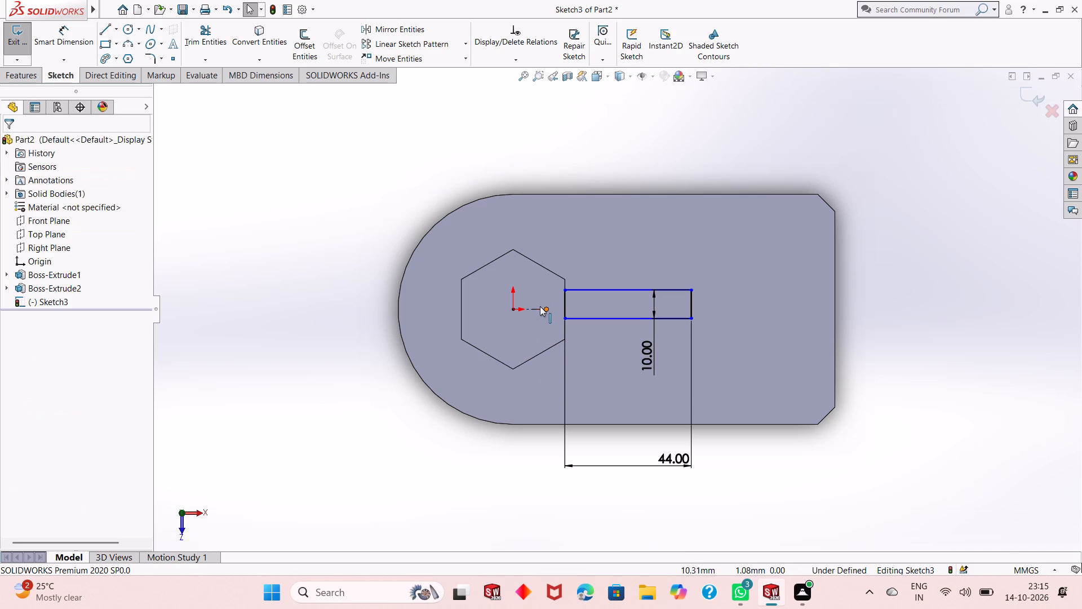
Make the rectangle's two long sides symmetric about the horizontal centerline.
left_click(533, 311)
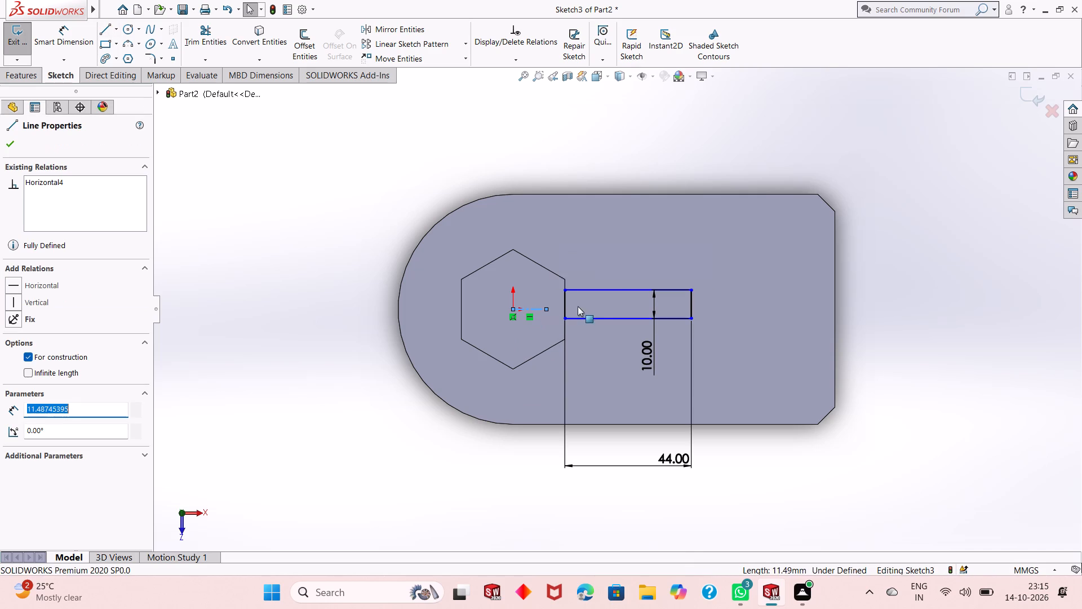
left_click(596, 292, "ctrl")
left_click(597, 319, "ctrl")
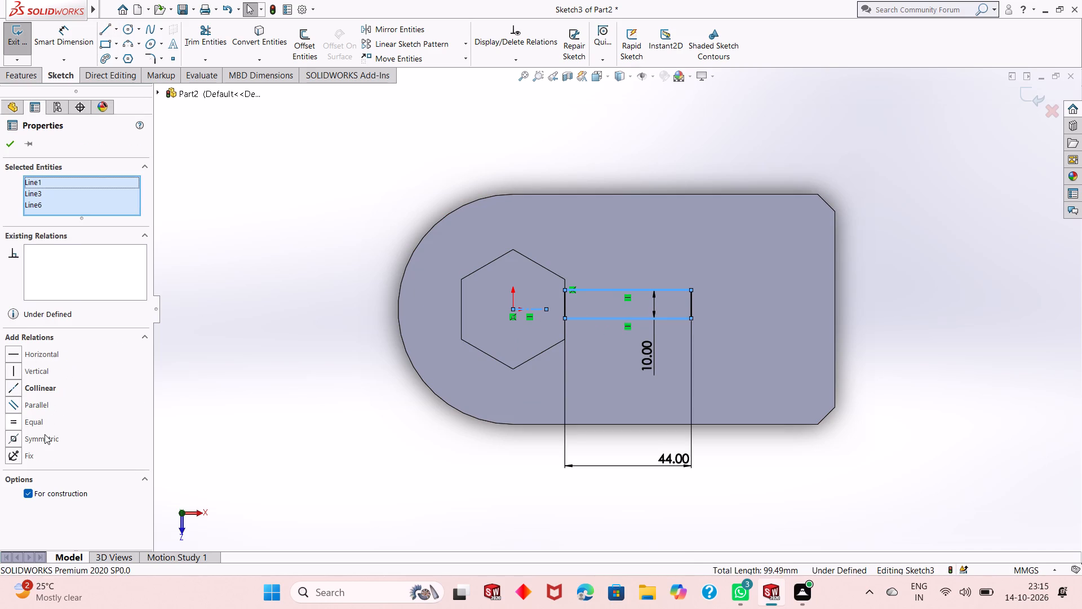
left_click(45, 442)
left_click(14, 142)
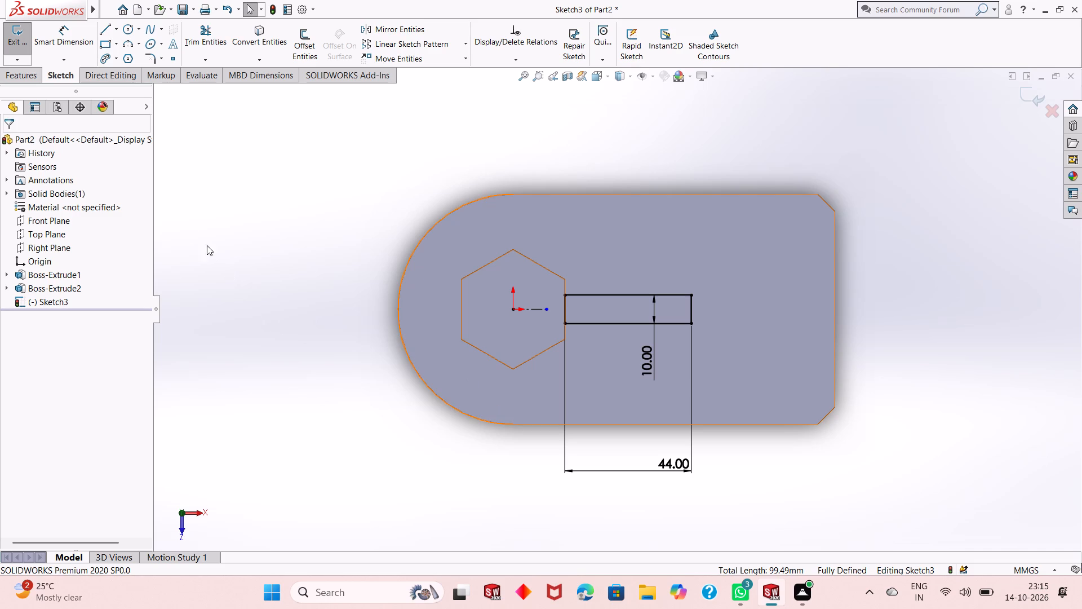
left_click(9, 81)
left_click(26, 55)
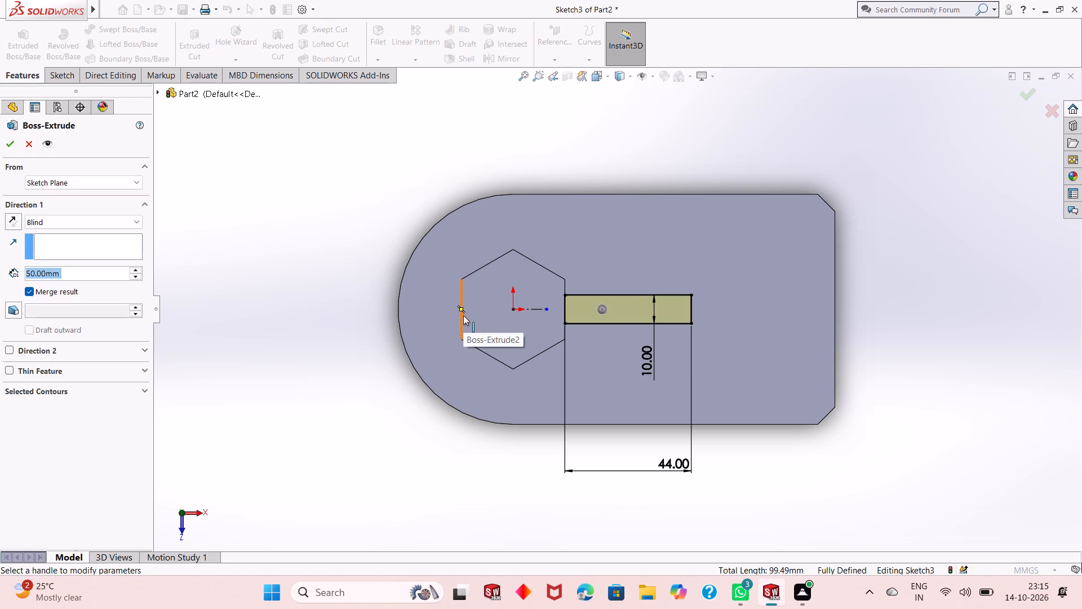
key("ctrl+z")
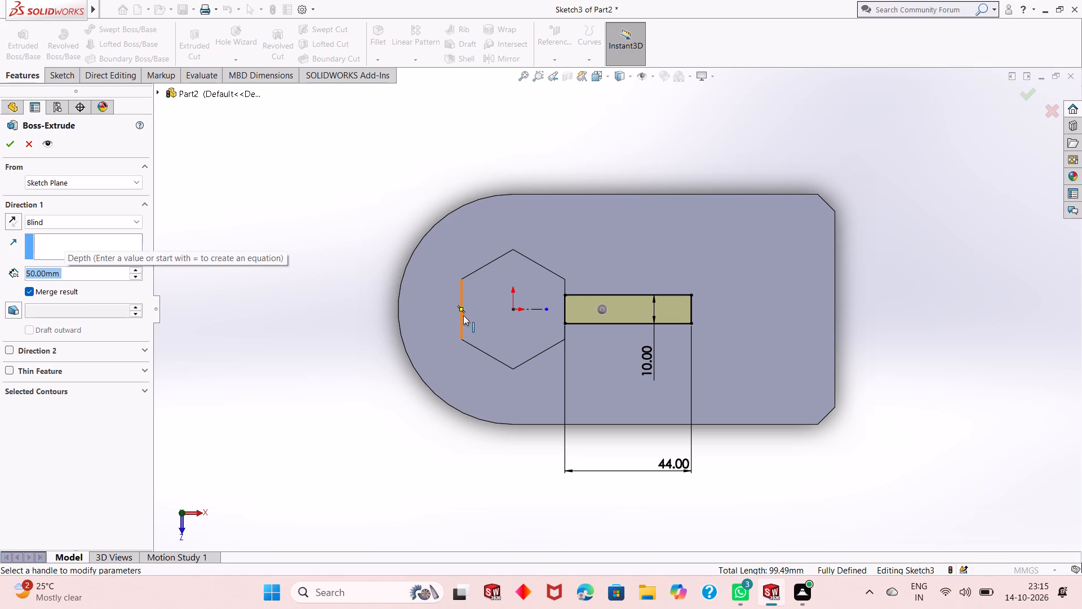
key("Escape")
Draw a 50 mm horizontal line inward from the plate's straight end and a vertical line about 22 mm long down to the rectangle's upper outer corner.
scroll(805, 298, "down", 3)
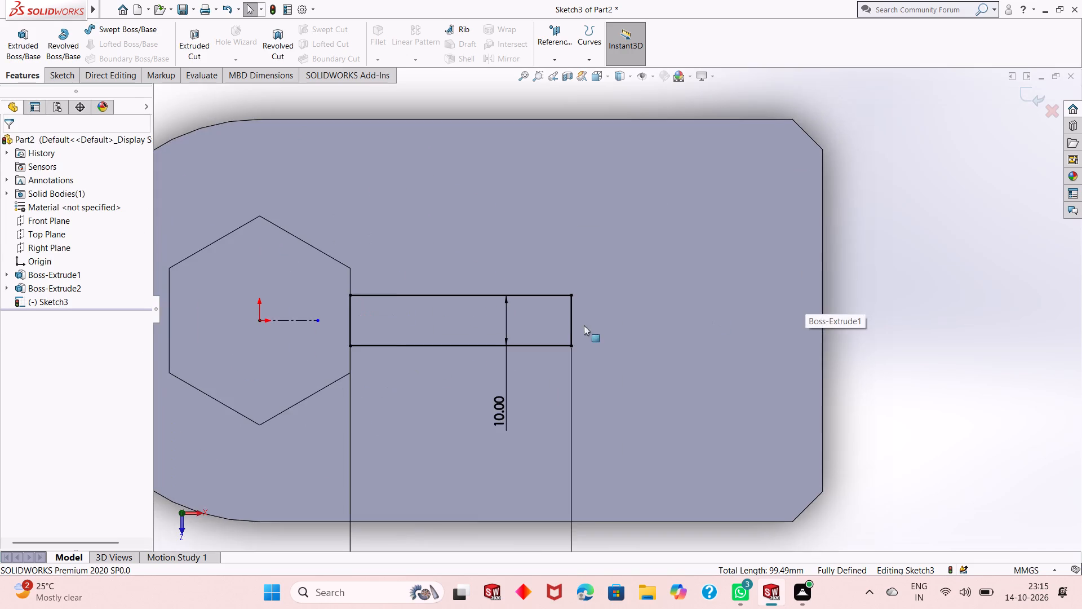
scroll(575, 325, "up", 2)
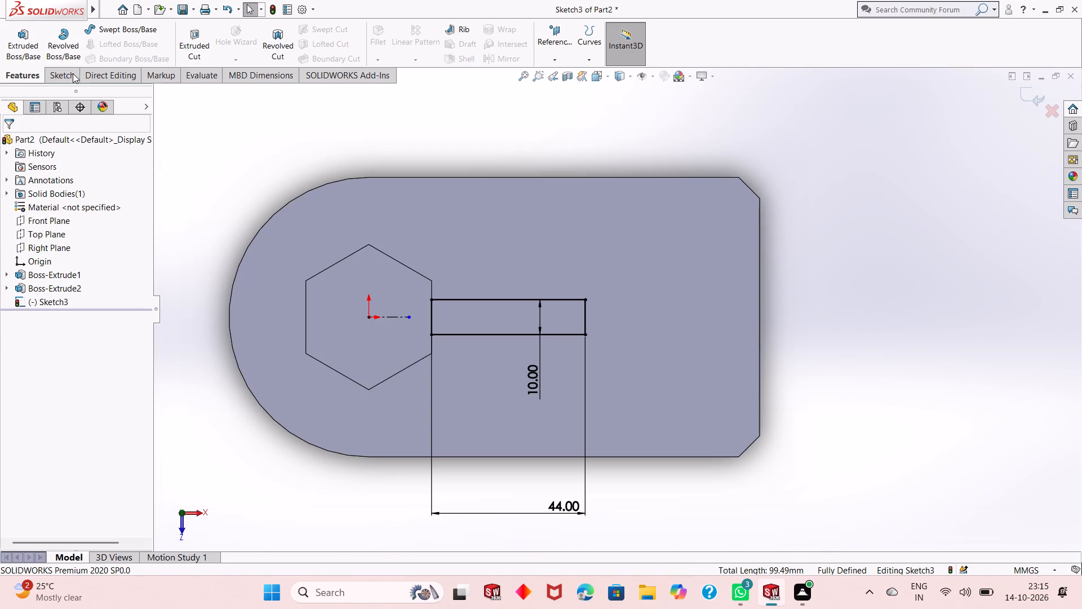
left_click(73, 73)
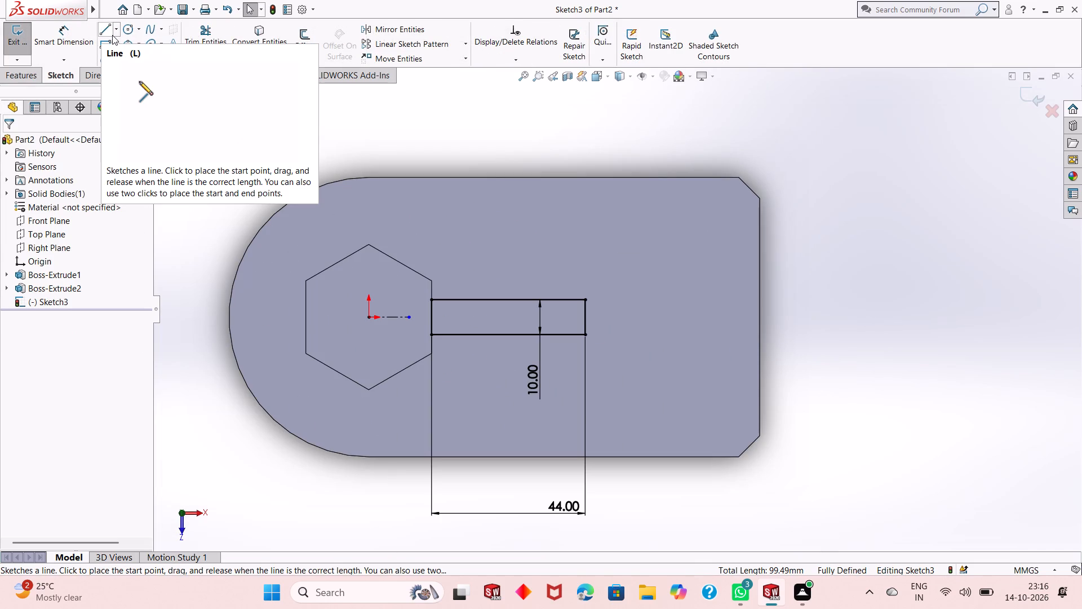
left_click(112, 35)
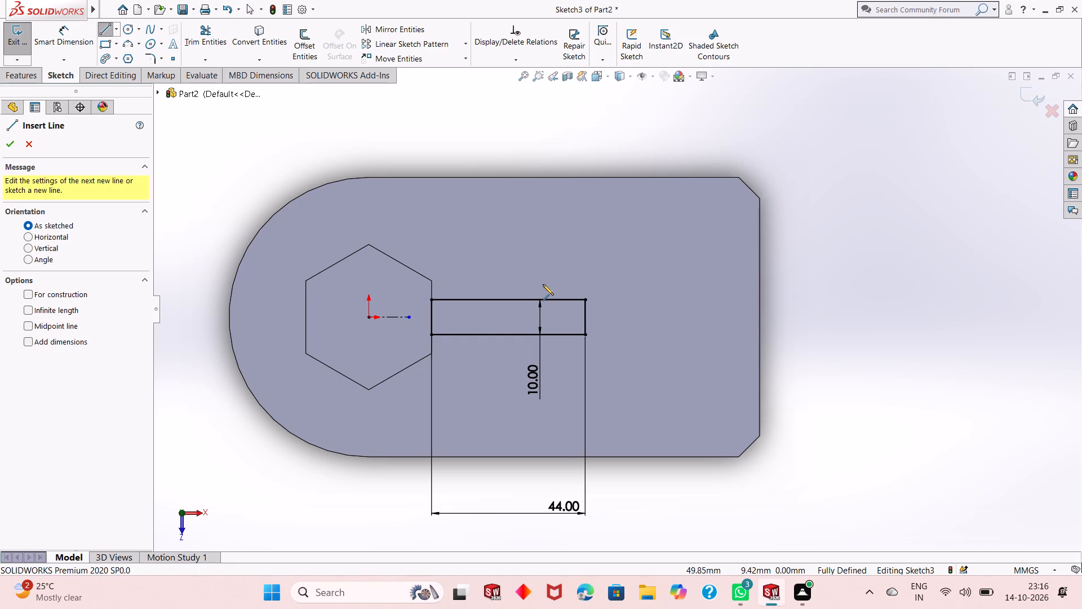
left_click(761, 224)
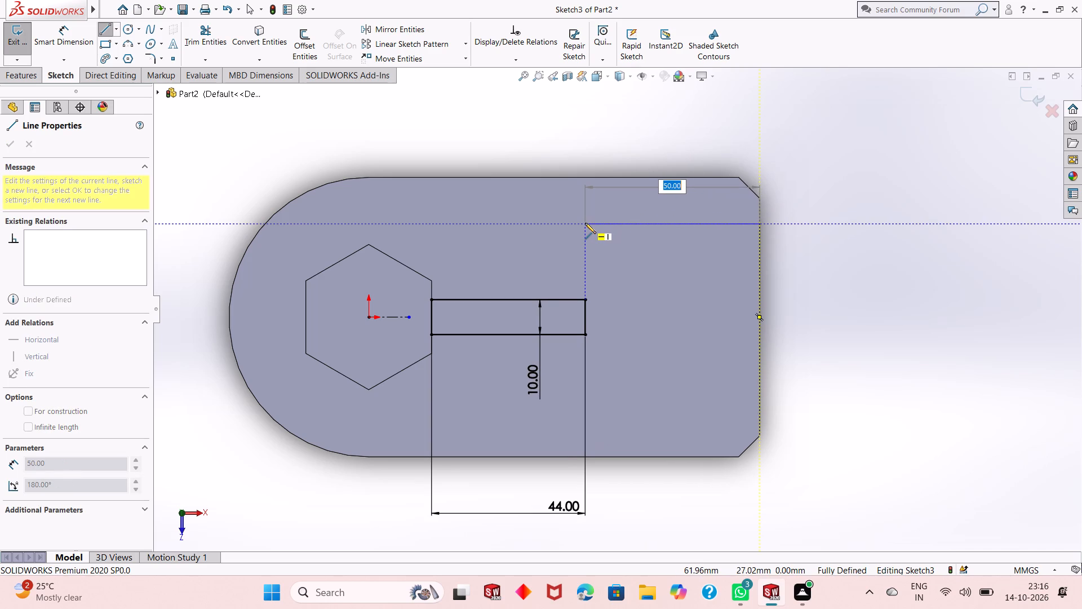
left_click(585, 223)
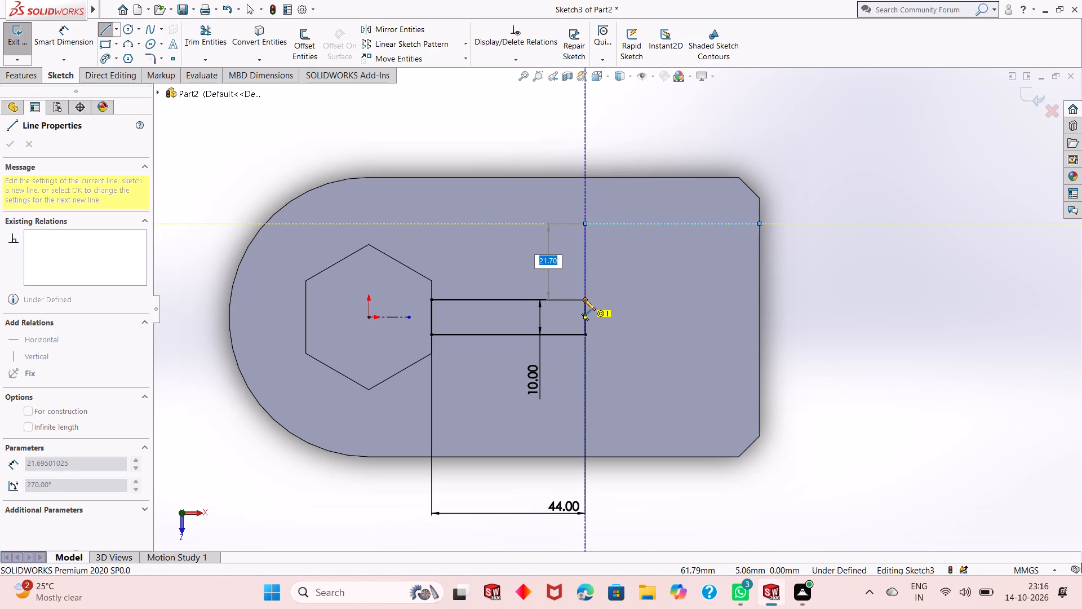
left_click(584, 299)
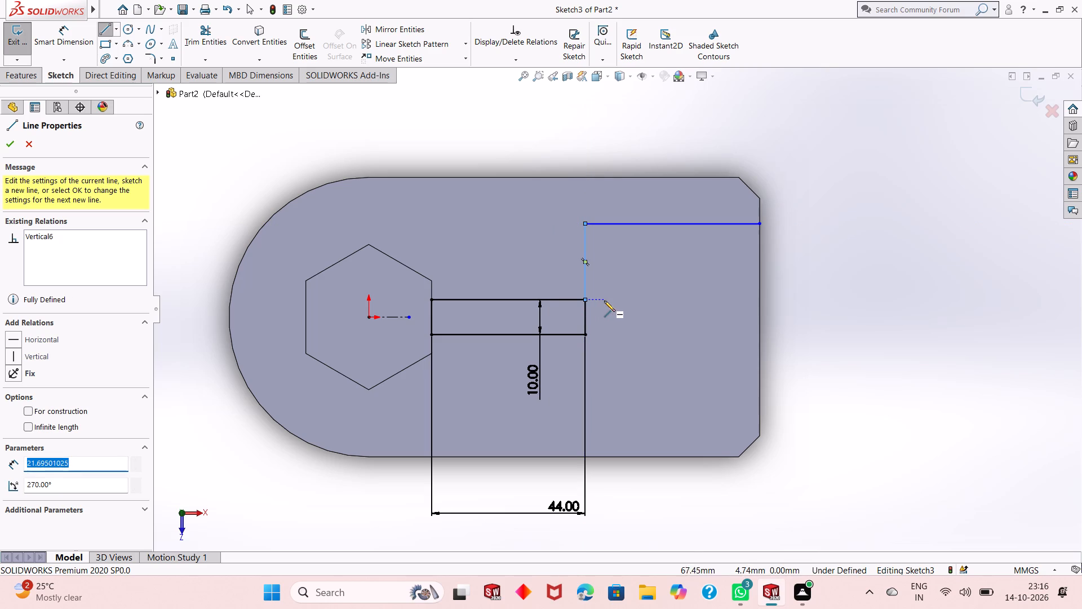
right_click(604, 301)
left_click(636, 315)
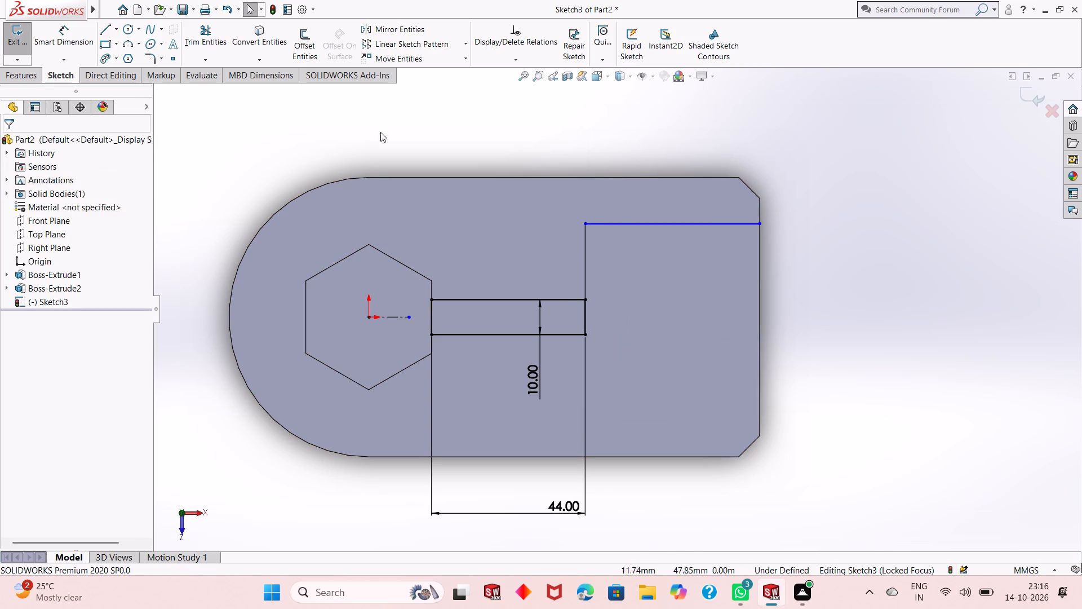
From the rectangle's lower outer corner, close the U-shaped outline with a 50 mm lower arm, 10 mm arm end and inner arms about 40 mm long.
left_click(103, 33)
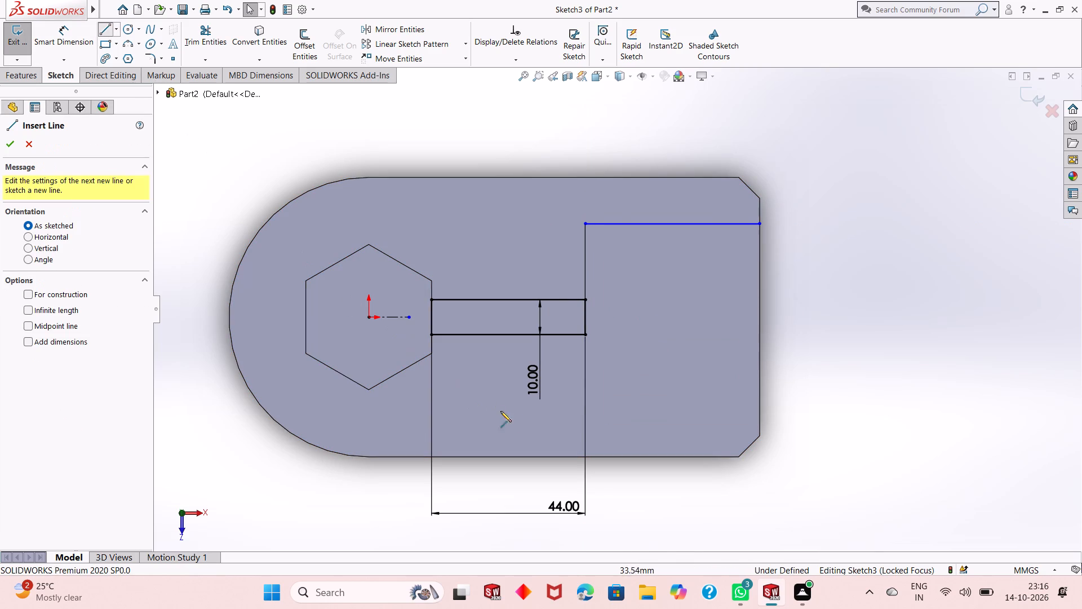
left_click(584, 337)
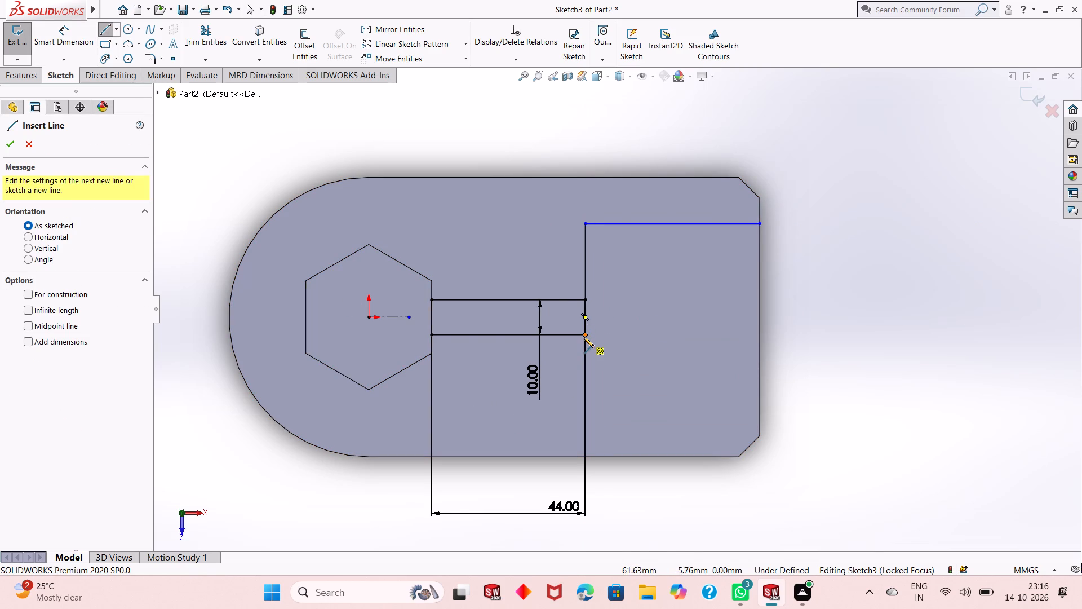
left_click(584, 418)
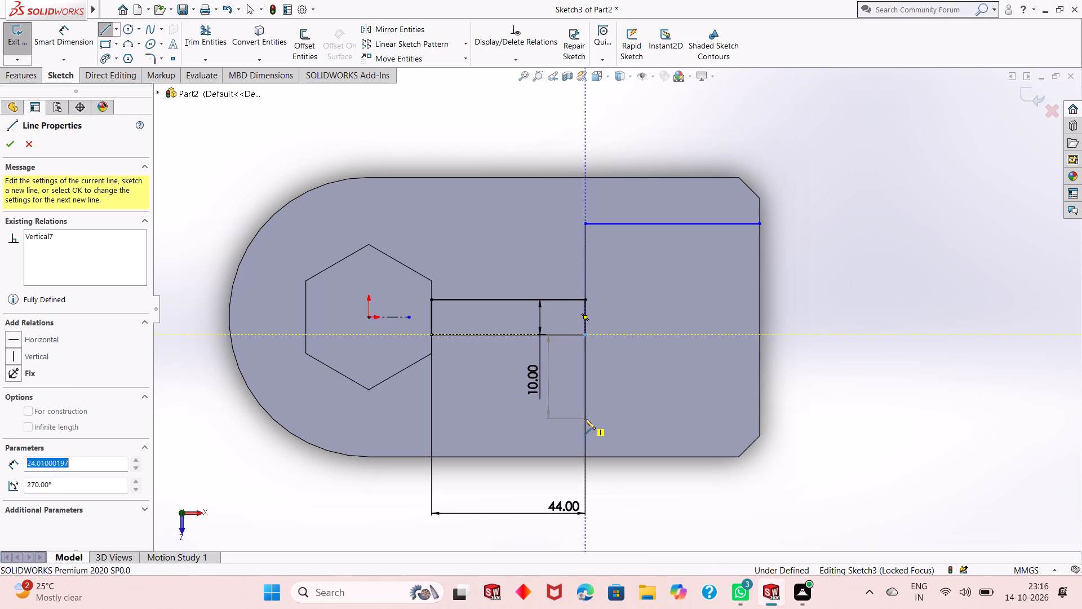
left_click(761, 417)
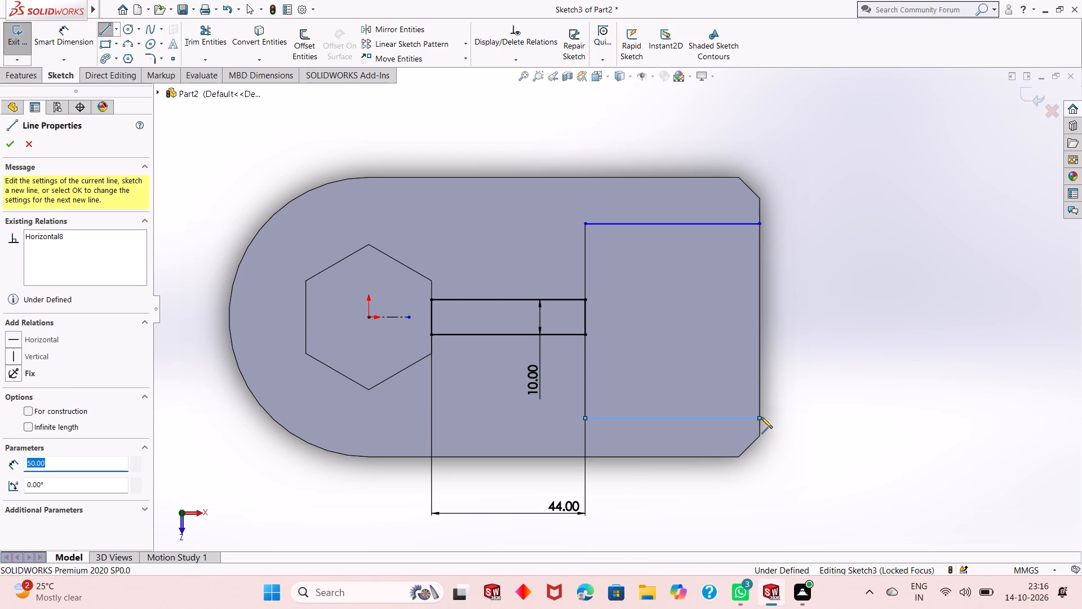
left_click(760, 383)
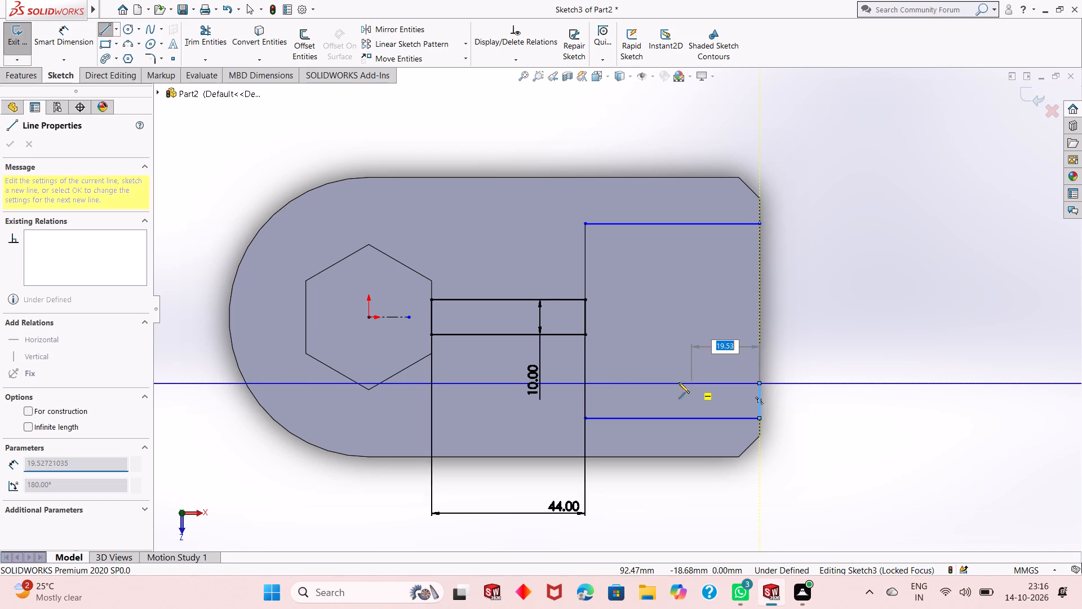
left_click(619, 383)
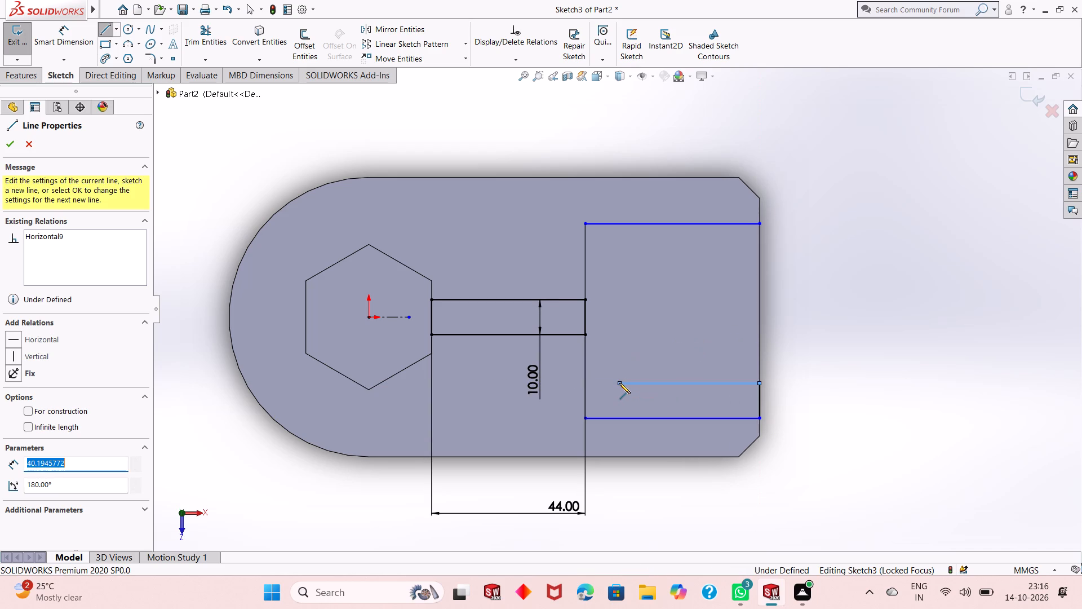
left_click(619, 248)
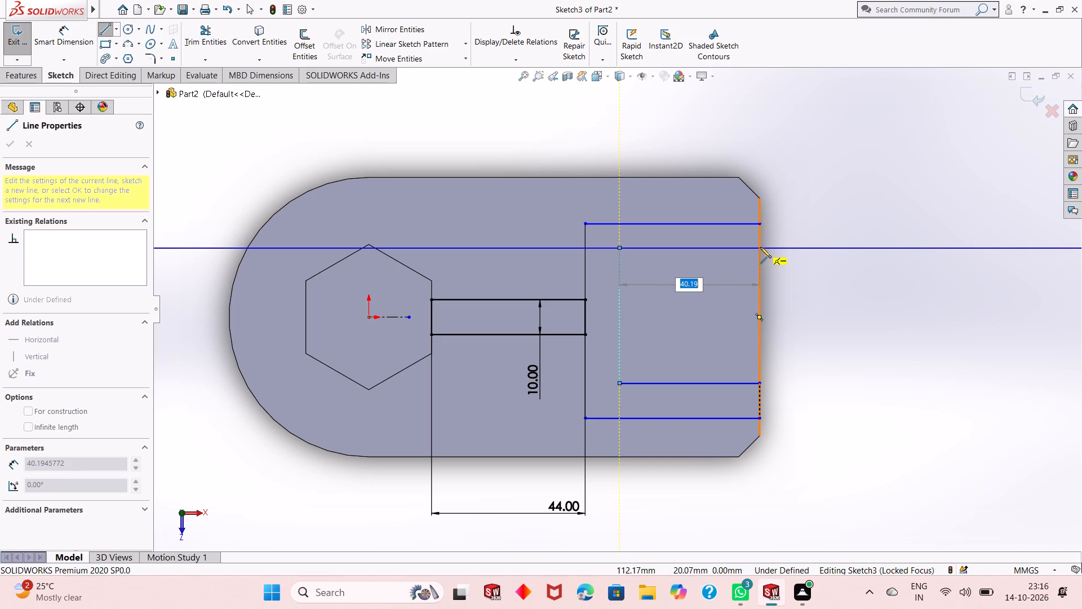
left_click(760, 249)
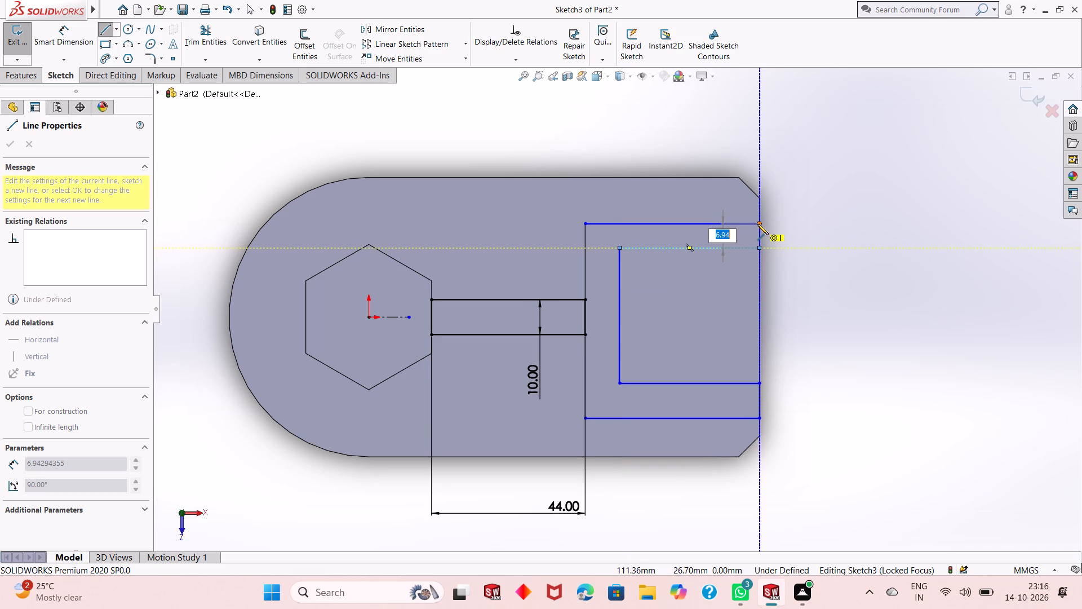
left_click(757, 224)
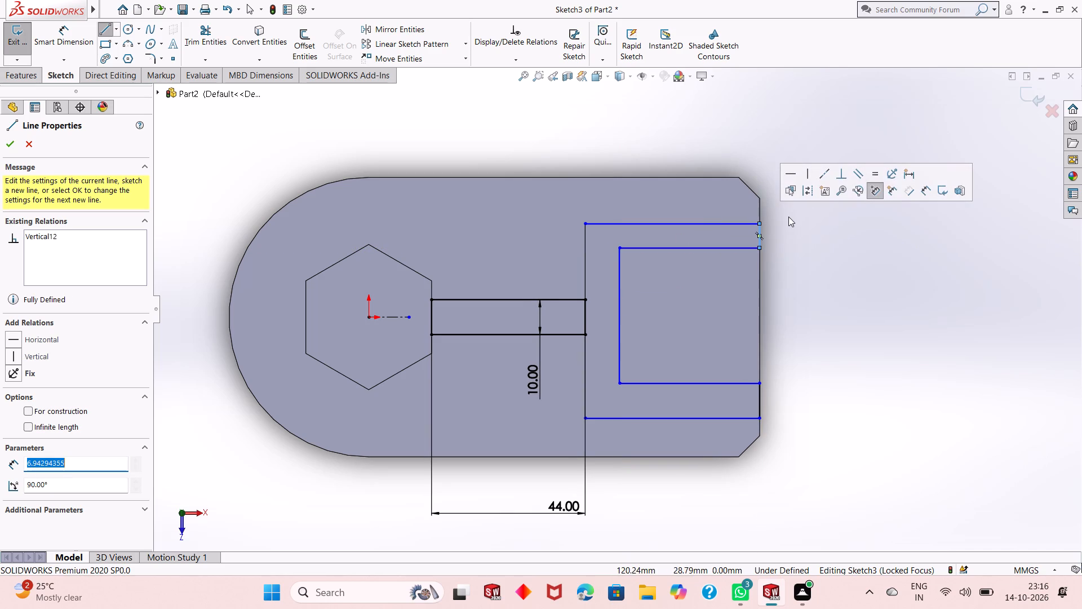
Trim away the rectangle's short end side where it meets the U-shaped outline.
left_click(224, 39)
left_click(587, 314)
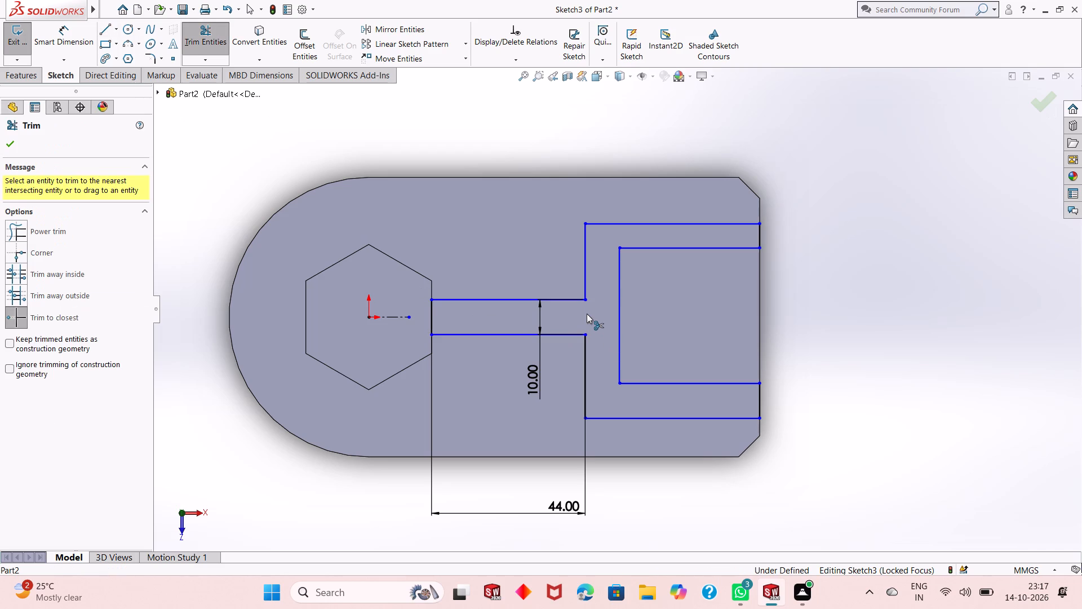
right_click(828, 281)
left_click(848, 316)
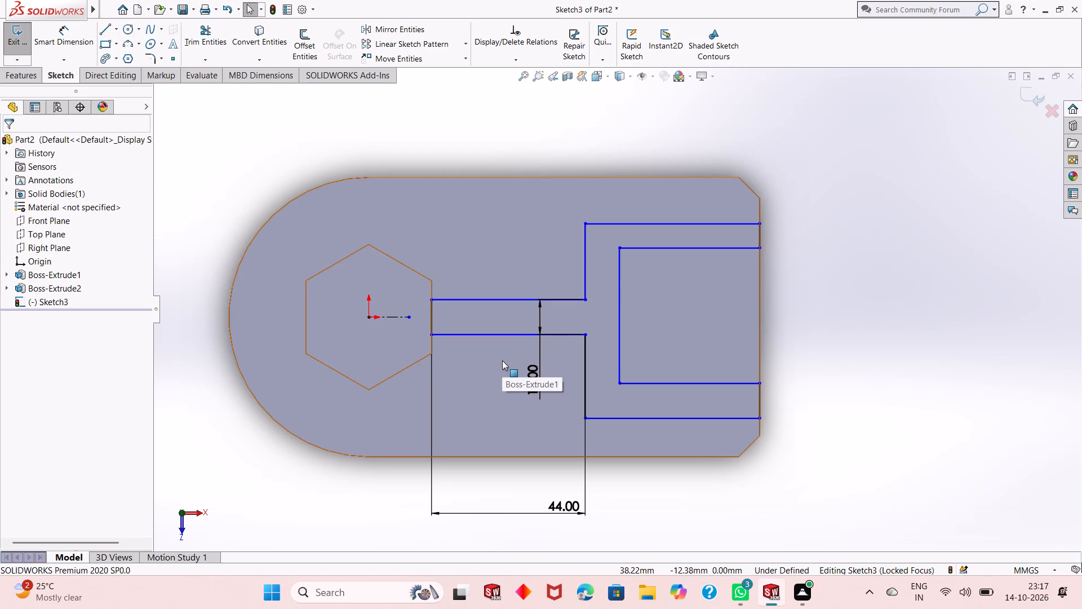
Delete the 10 mm width dimension of the narrow rectangular neck.
right_click(536, 383)
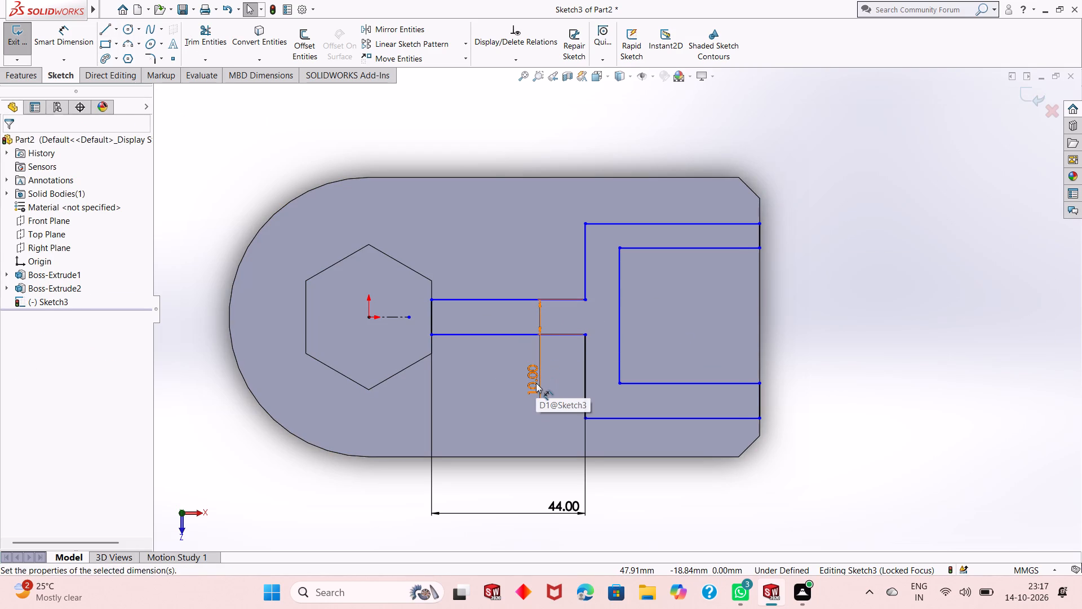
left_click(584, 445)
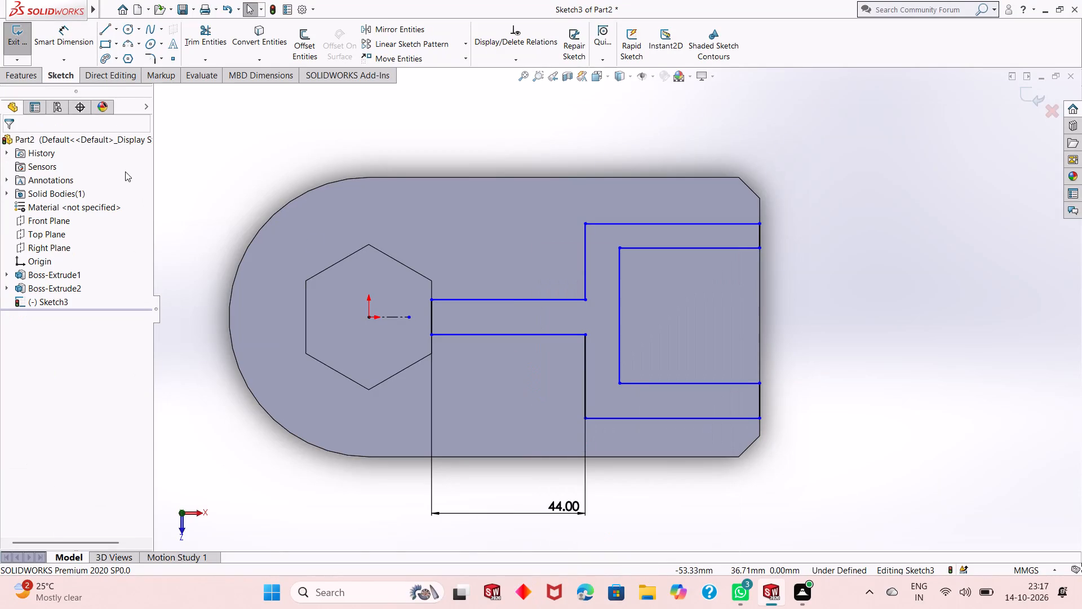
Dimension the neck's short edge at the hexagon to a width of 10 mm.
left_click(52, 35)
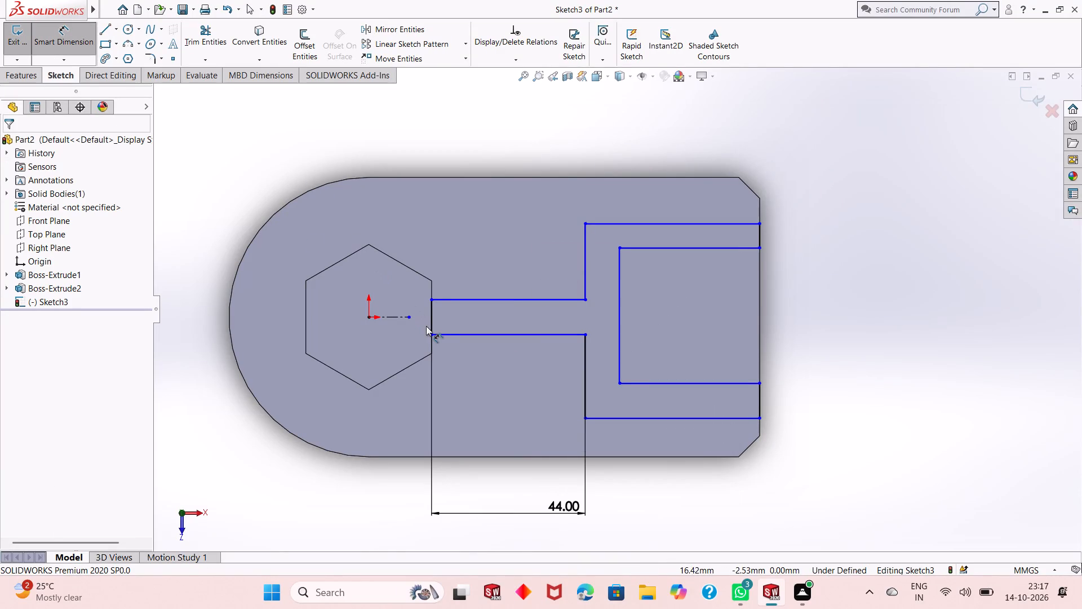
left_click(432, 319)
left_click(418, 330)
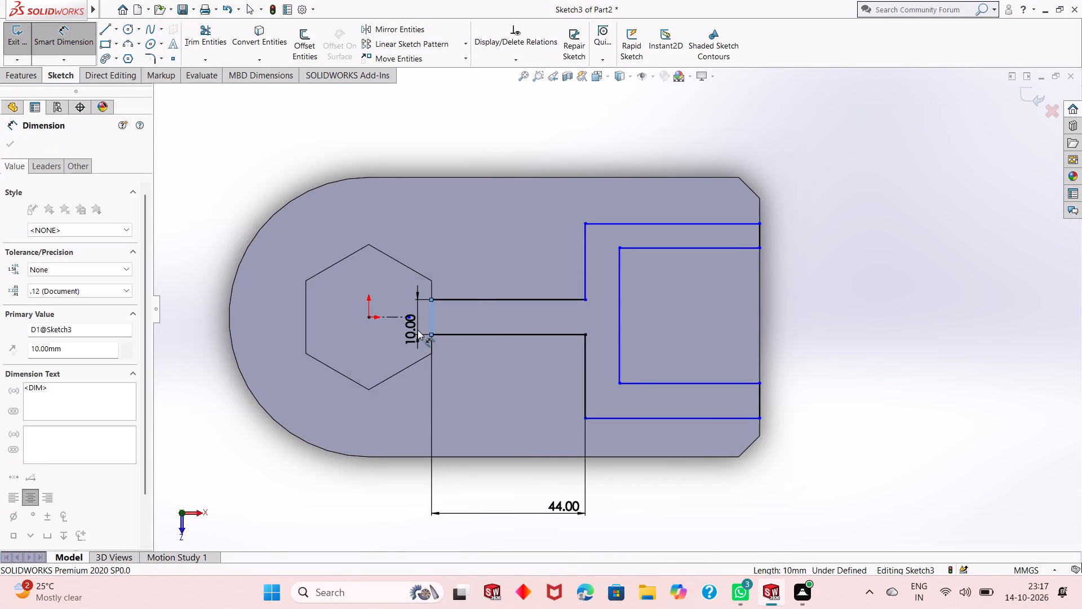
key("Return")
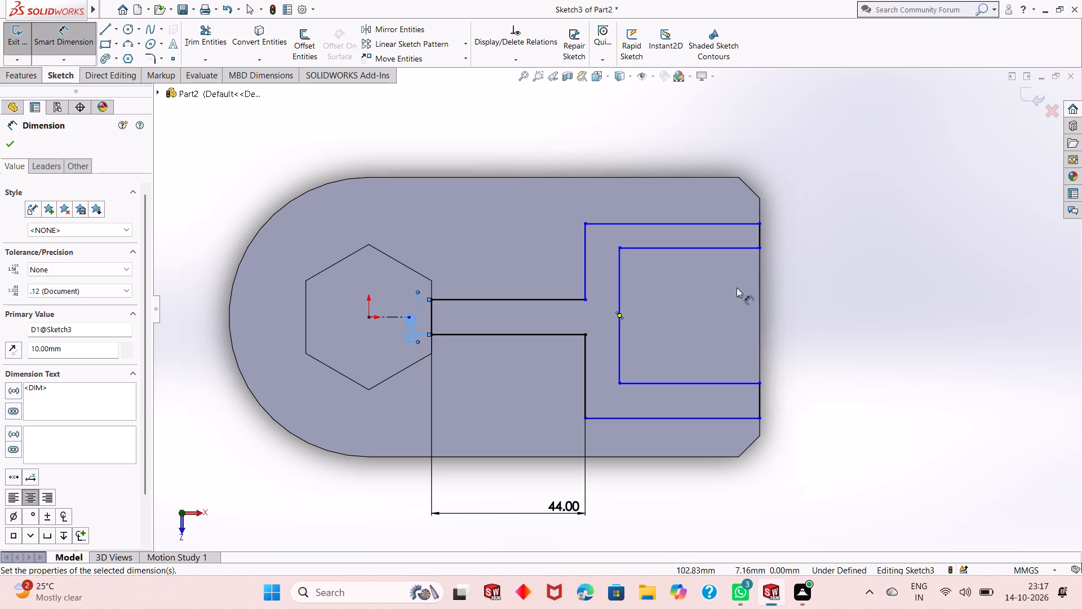
right_click(823, 245)
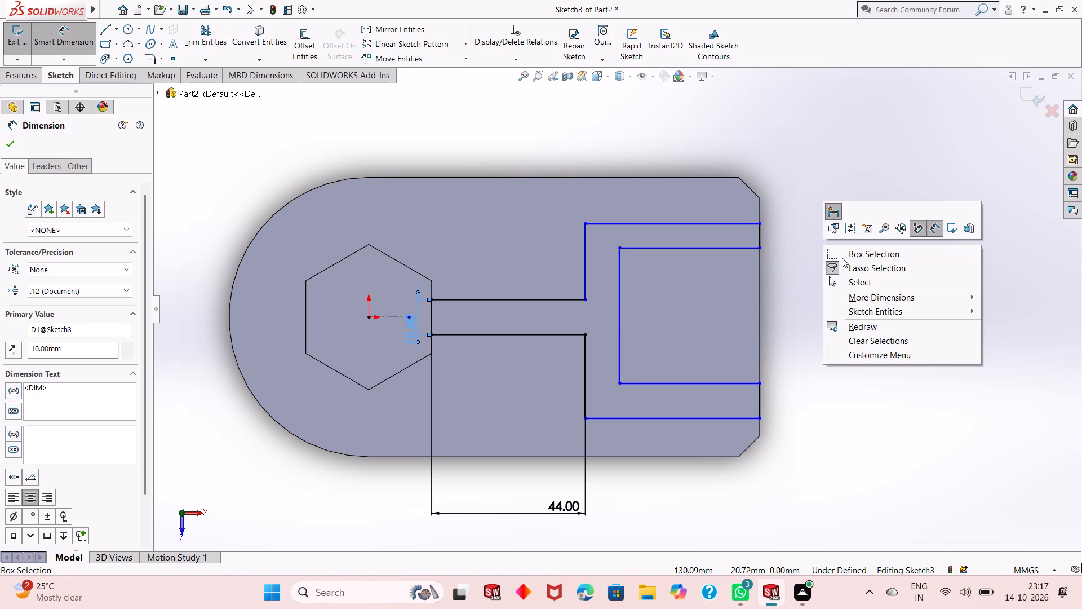
left_click(844, 279)
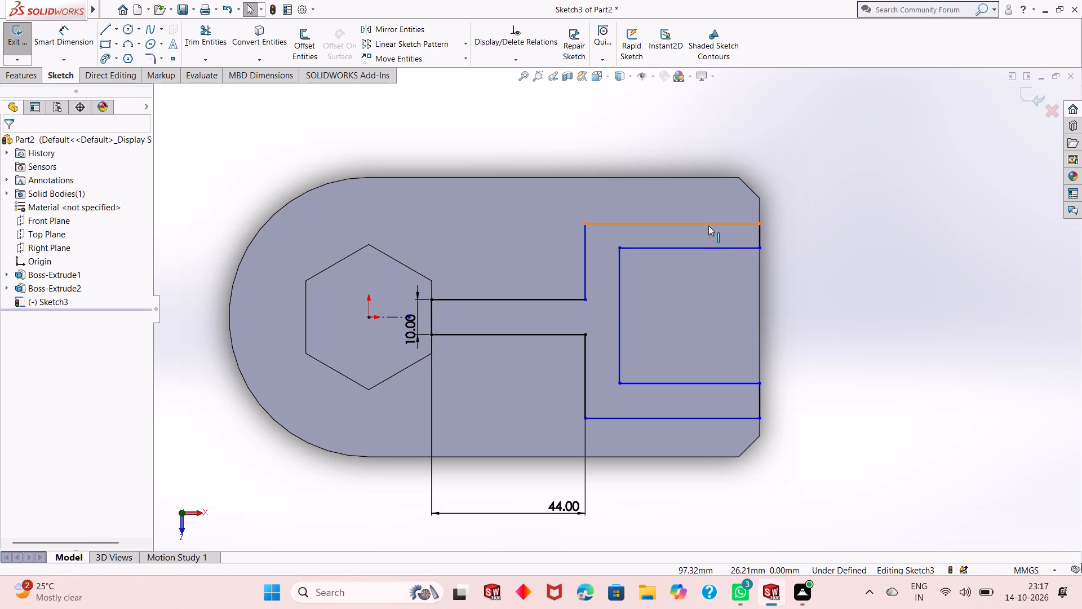
Make the two outer arm lines of the U-shaped profile symmetric about the horizontal centerline through the origin.
left_click(708, 225)
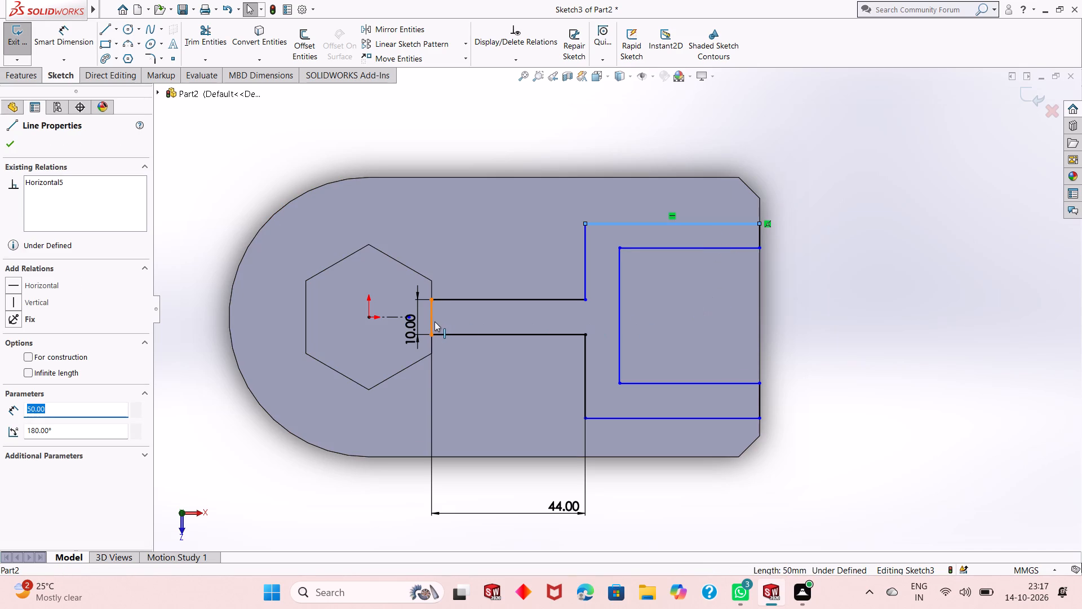
left_click(387, 317, "ctrl")
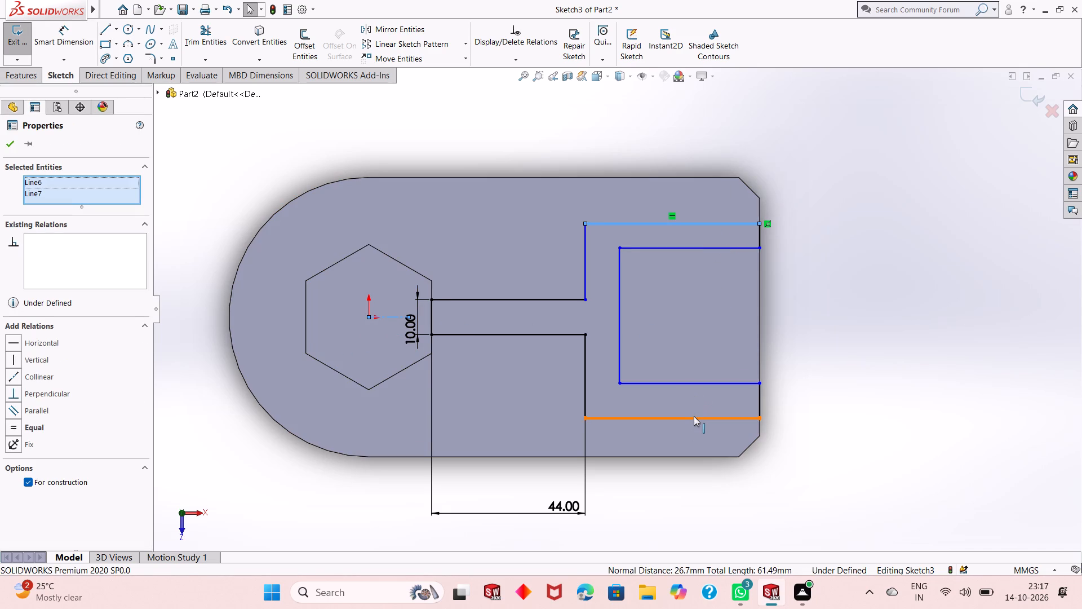
left_click(694, 418, "ctrl")
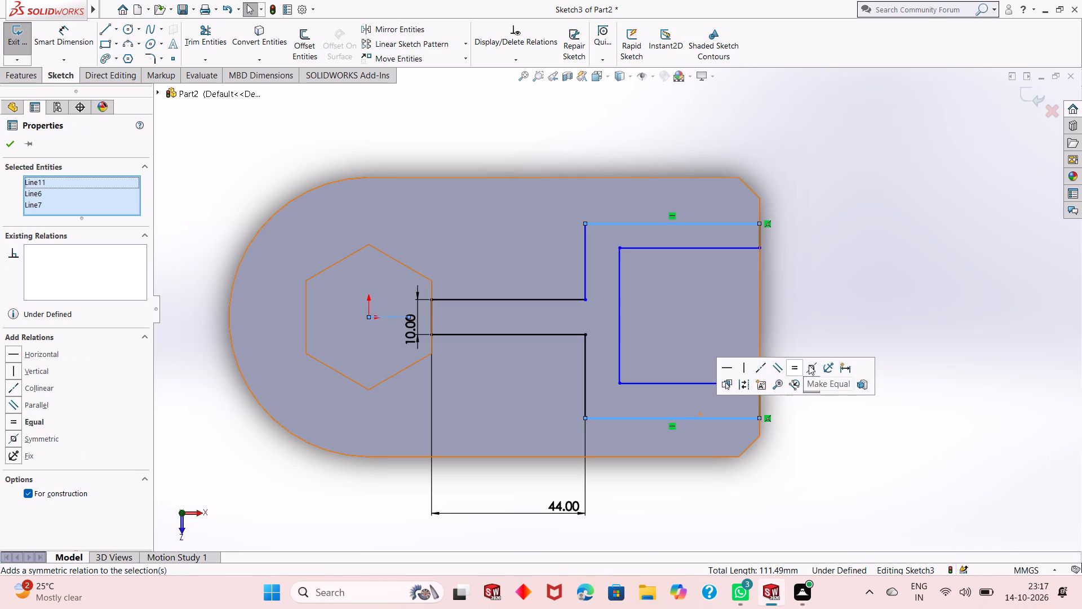
left_click(809, 365)
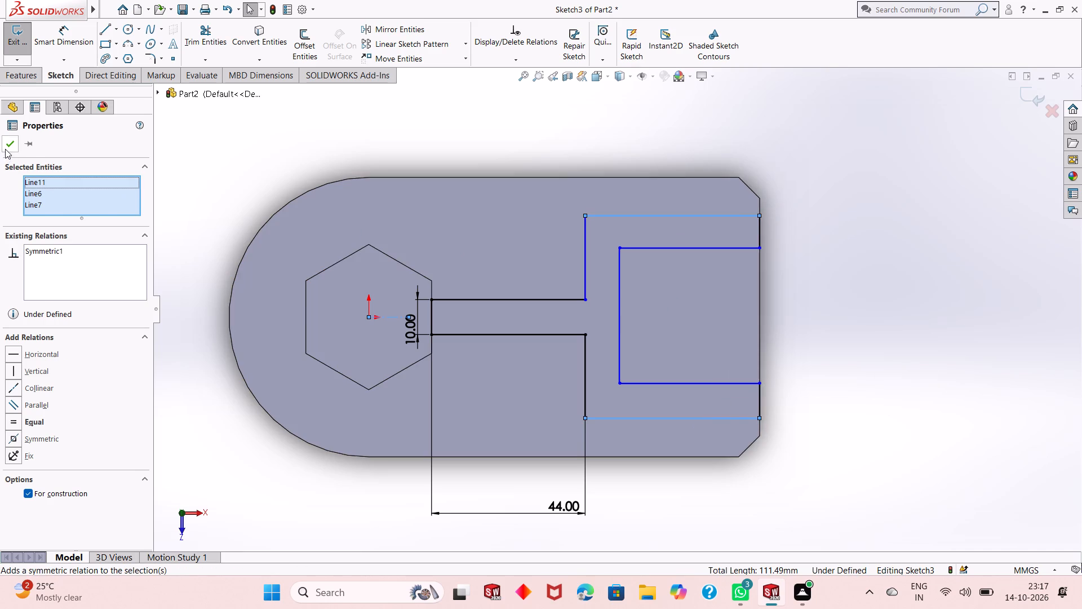
left_click(5, 149)
Make the two inner arm lines of the U-shaped profile symmetric about the same horizontal centerline.
left_click(672, 250)
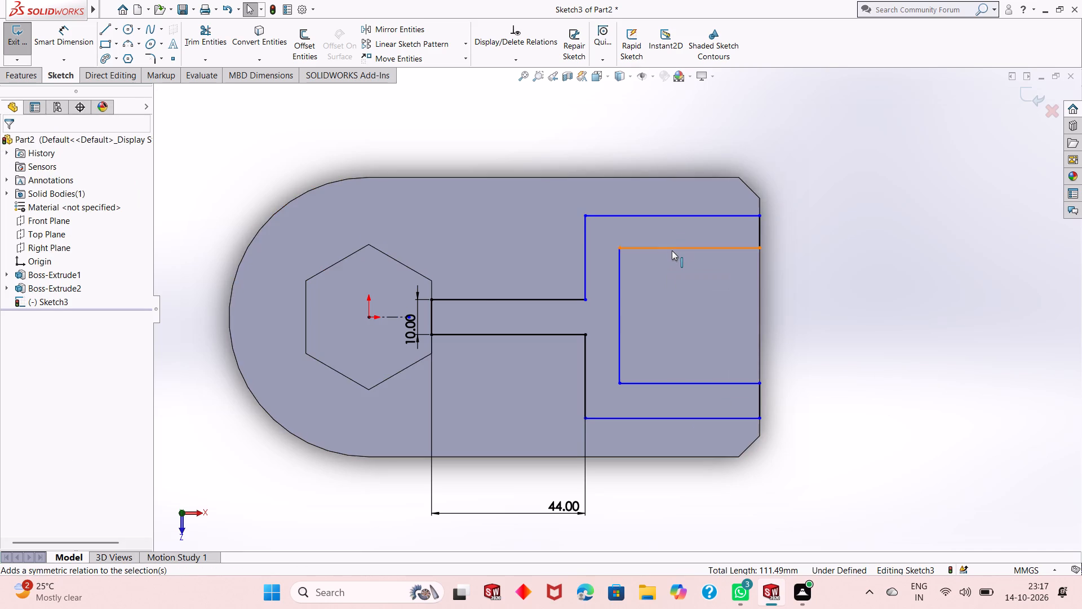
left_click(684, 386, "ctrl")
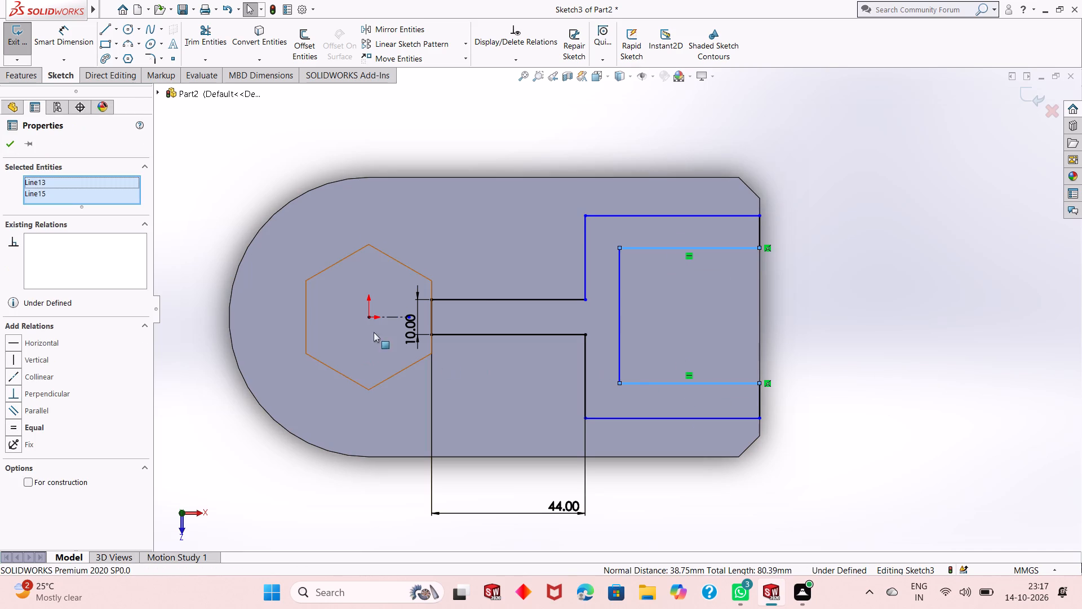
left_click(394, 318, "ctrl")
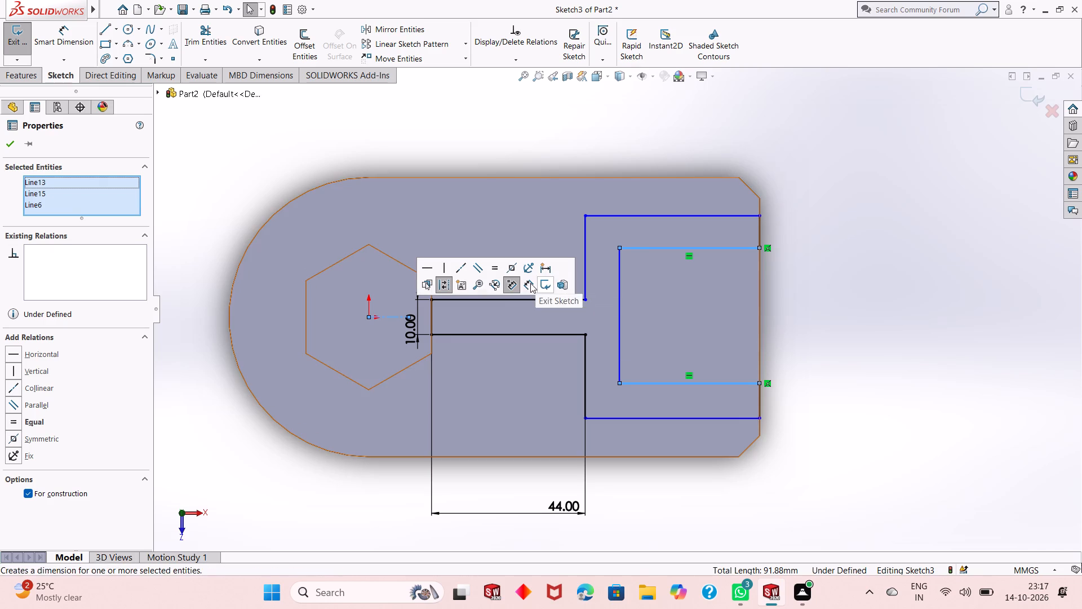
left_click(512, 270)
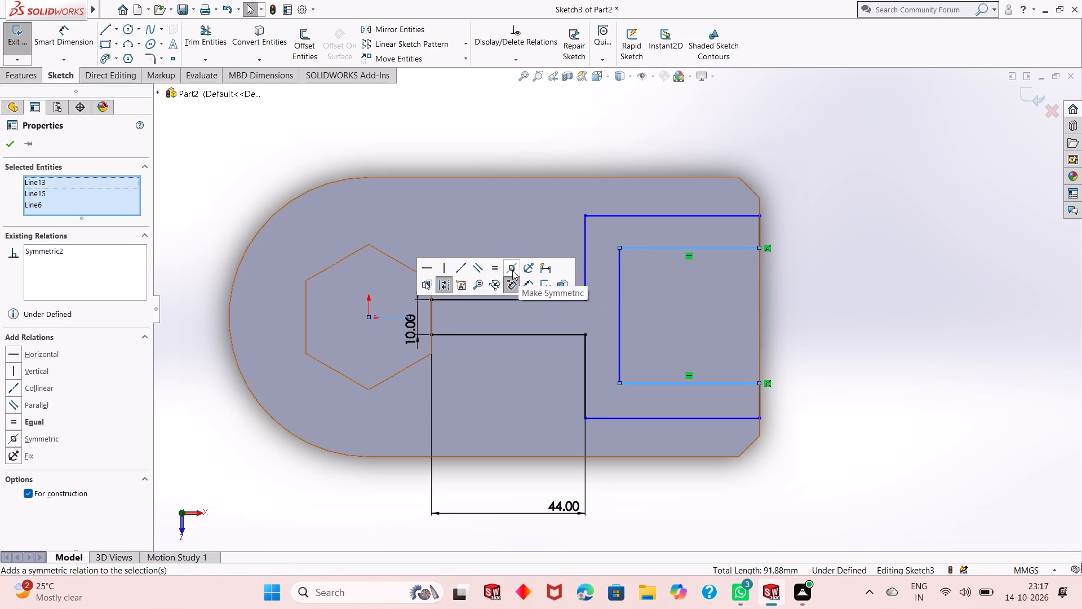
left_click(11, 147)
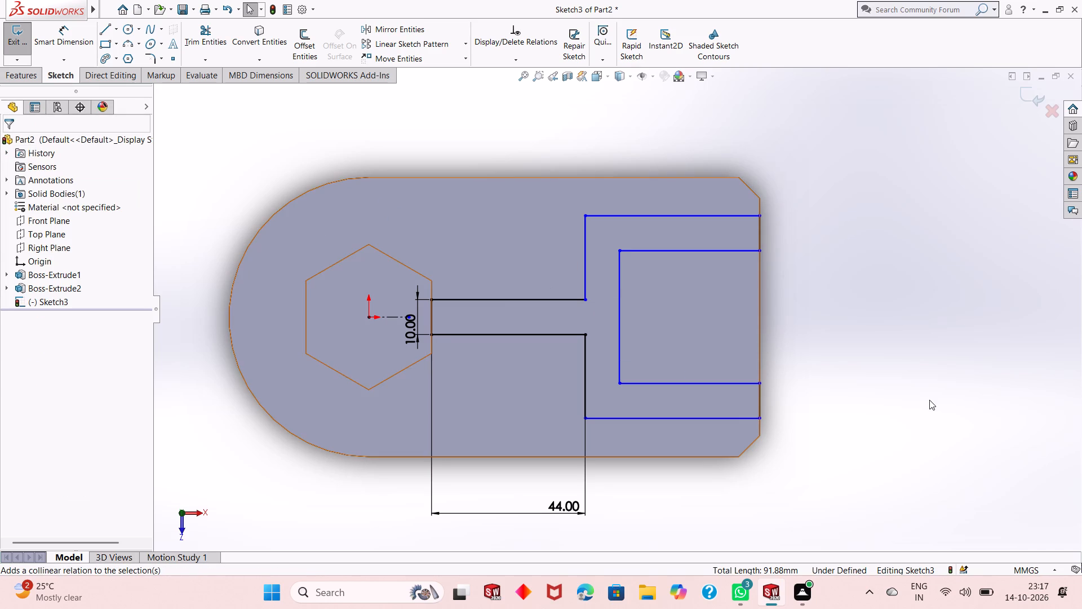
Dimension the distance between the U-shaped profile's two outer arm lines and set it to 50 mm.
left_click(66, 38)
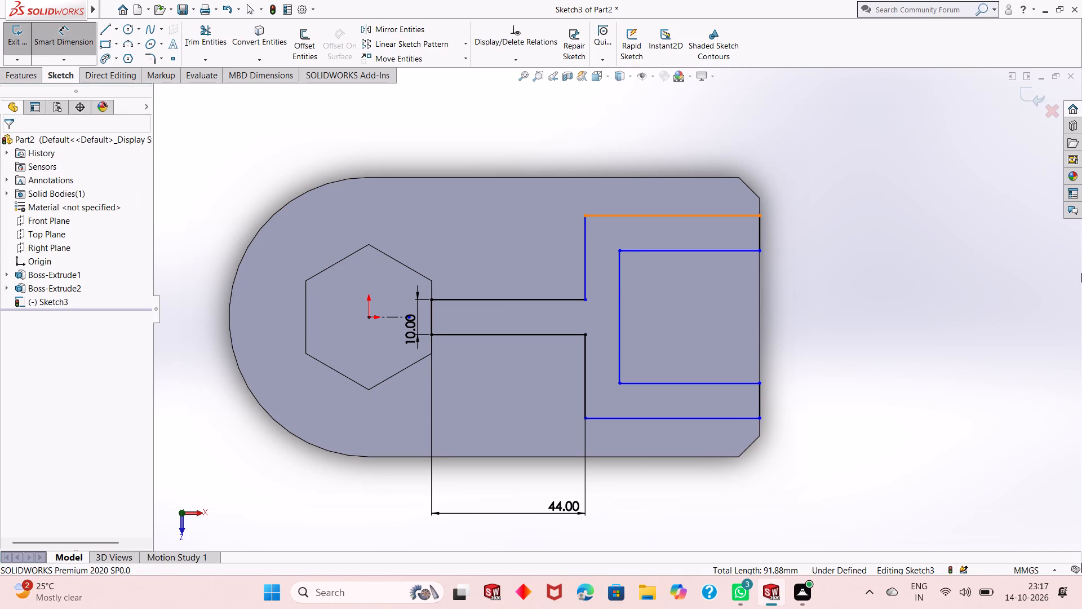
left_click(754, 215)
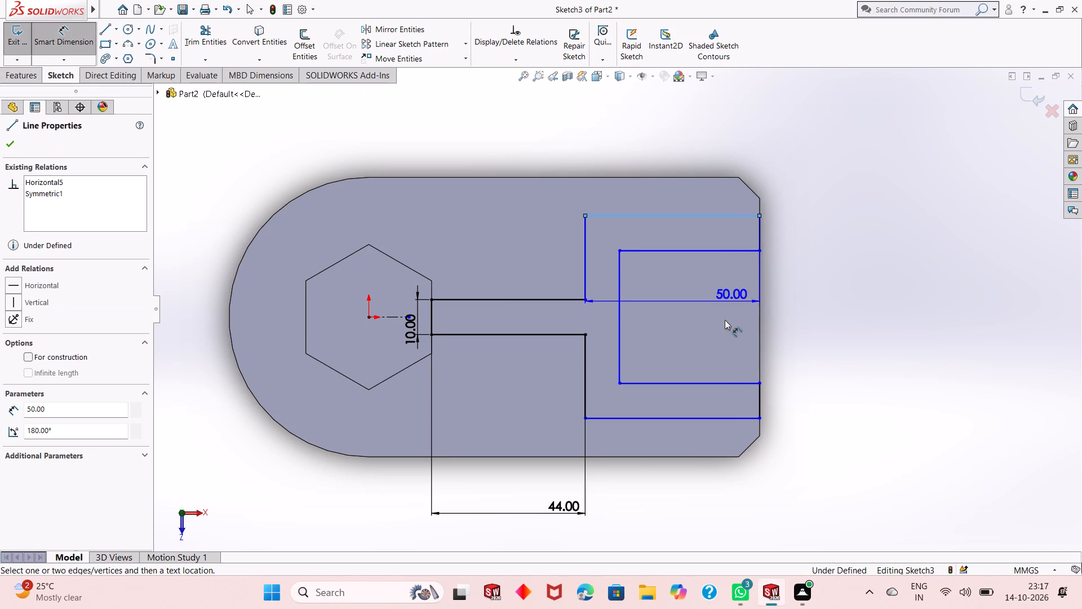
left_click(722, 418)
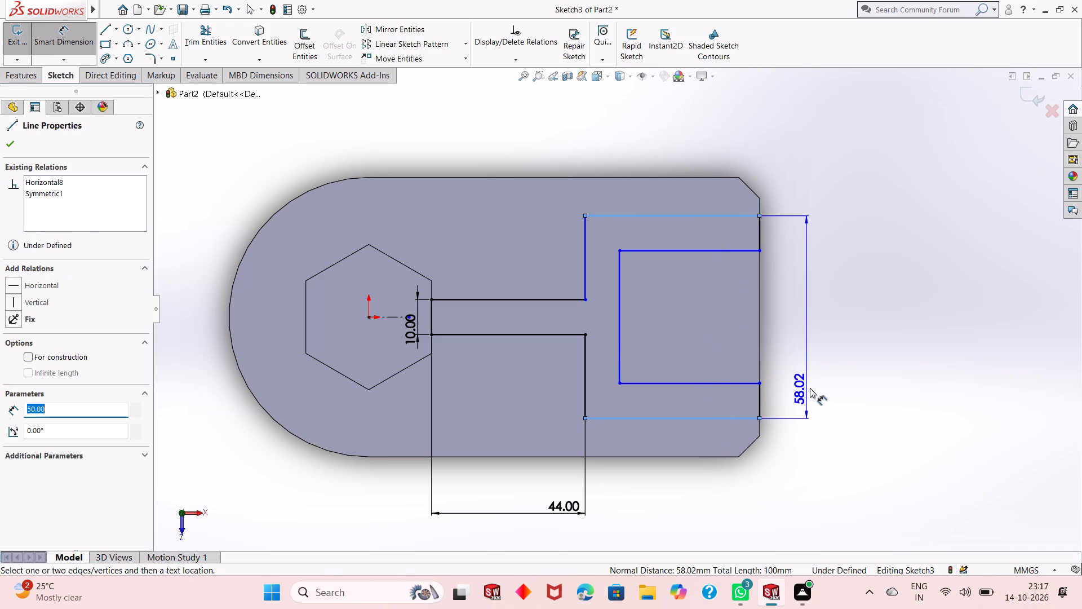
left_click(810, 388)
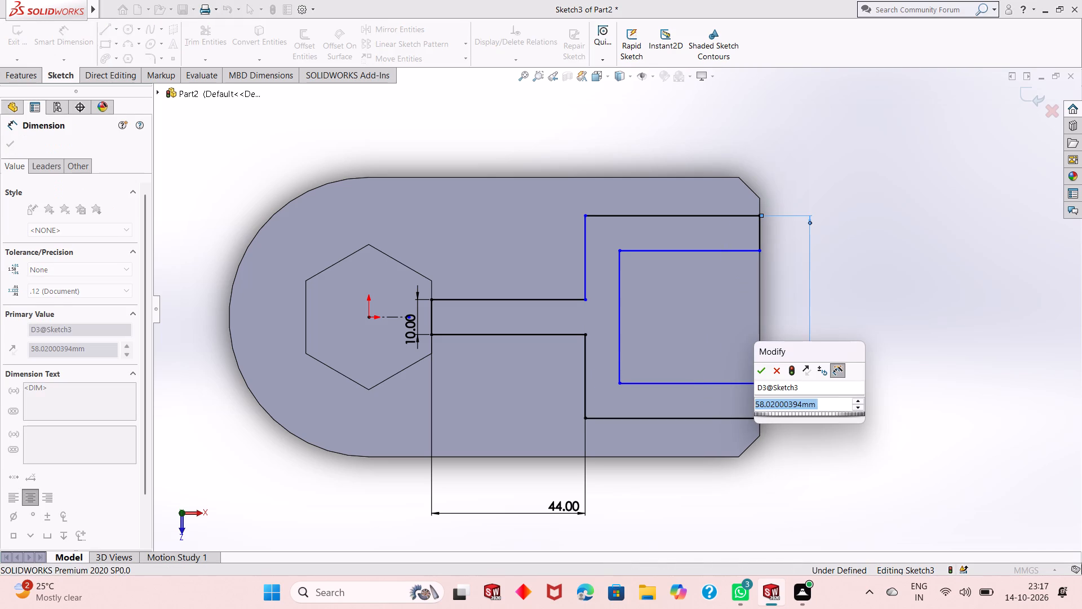
type("50")
key("Return")
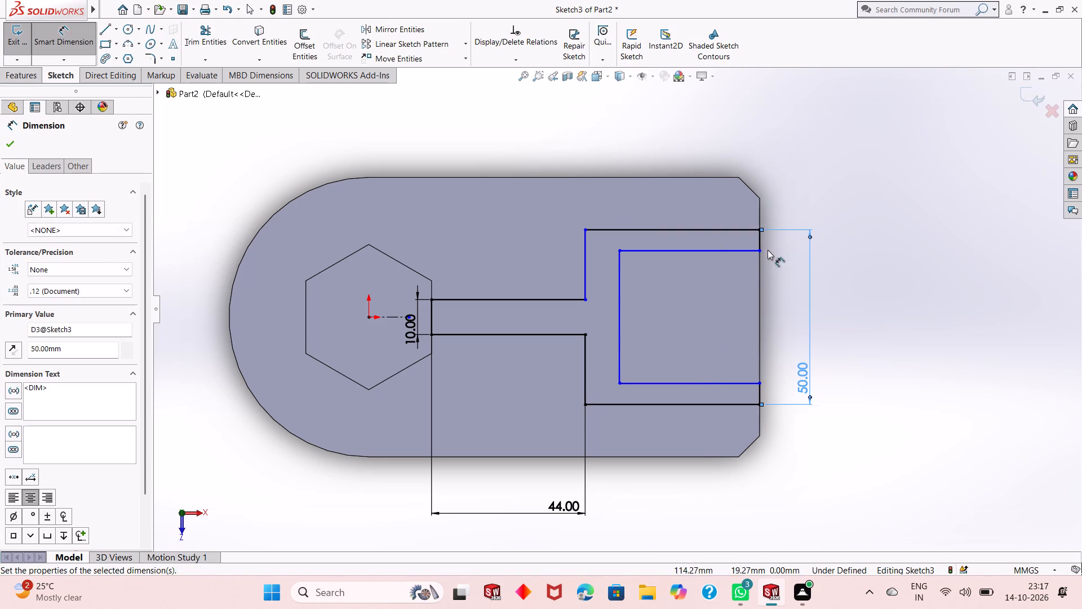
Dimension the gap between the U-shaped profile's two inner arm lines and set it to 35 mm.
left_click(738, 251)
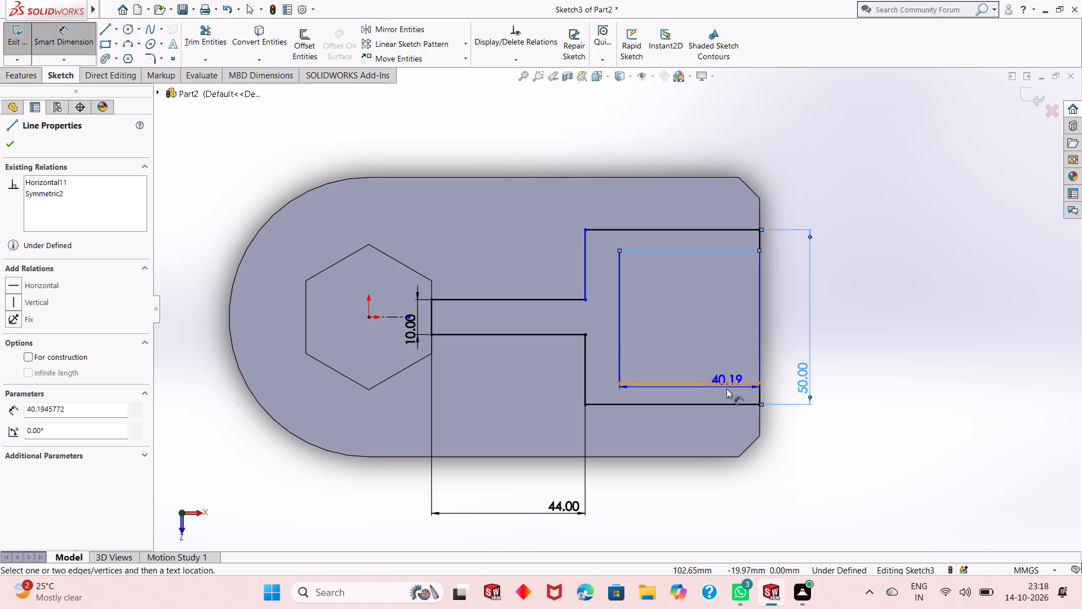
left_click(733, 382)
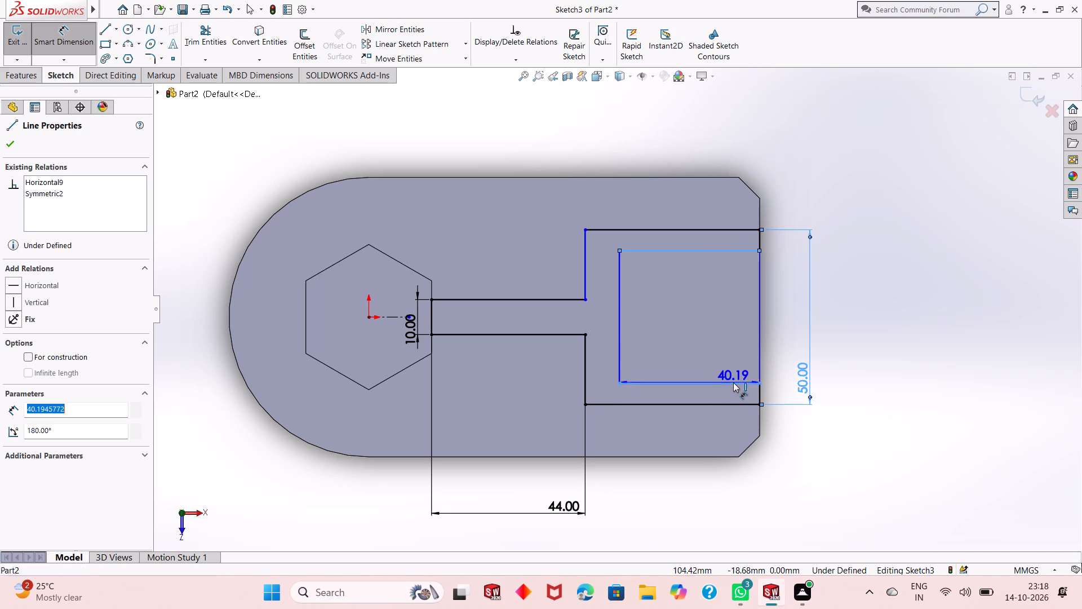
left_click(784, 347)
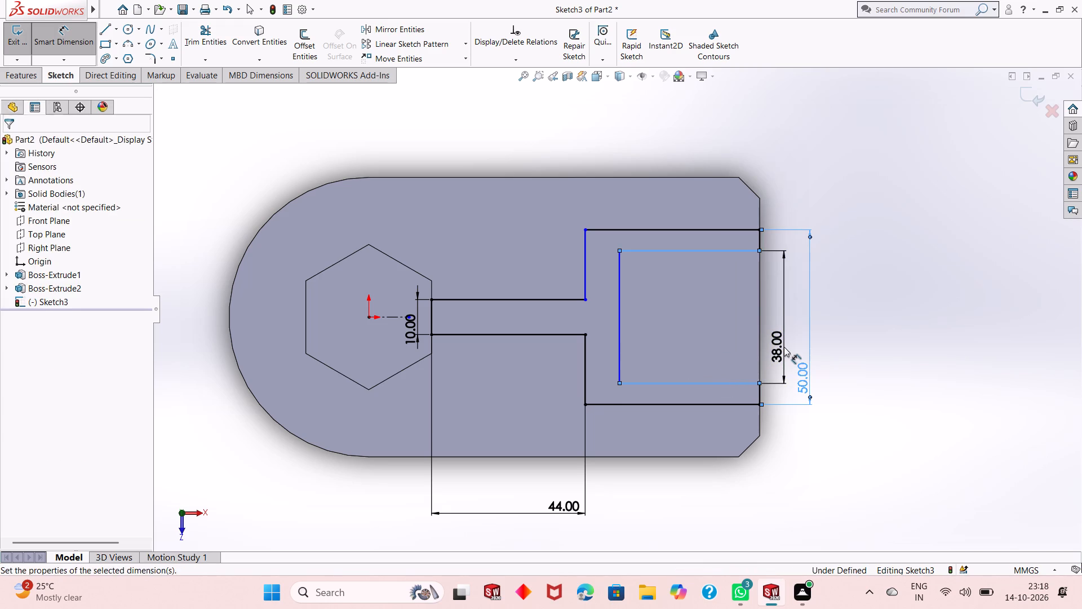
type("35")
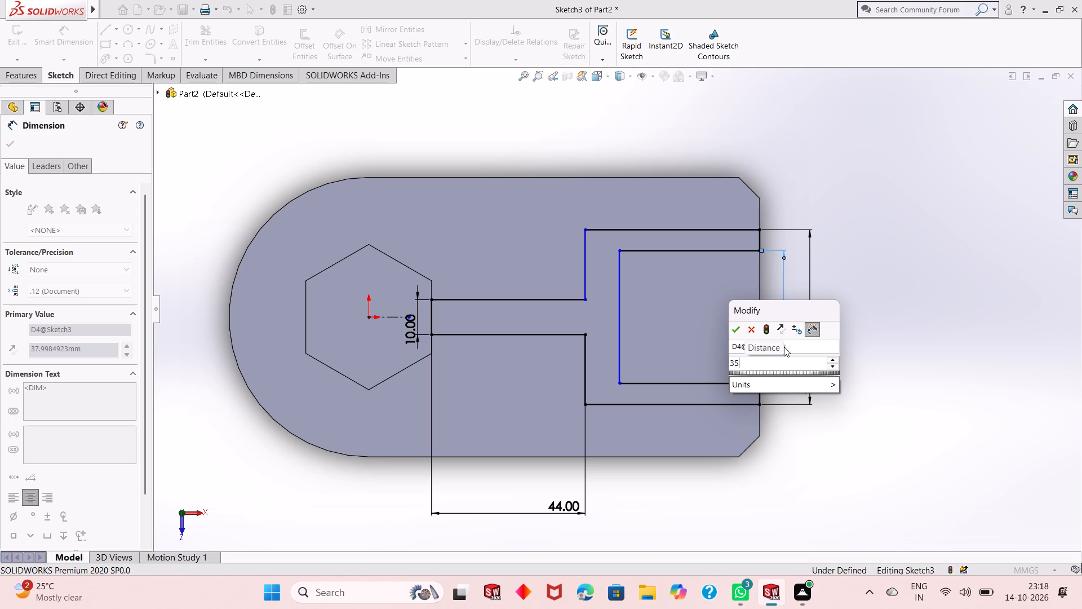
key("Return")
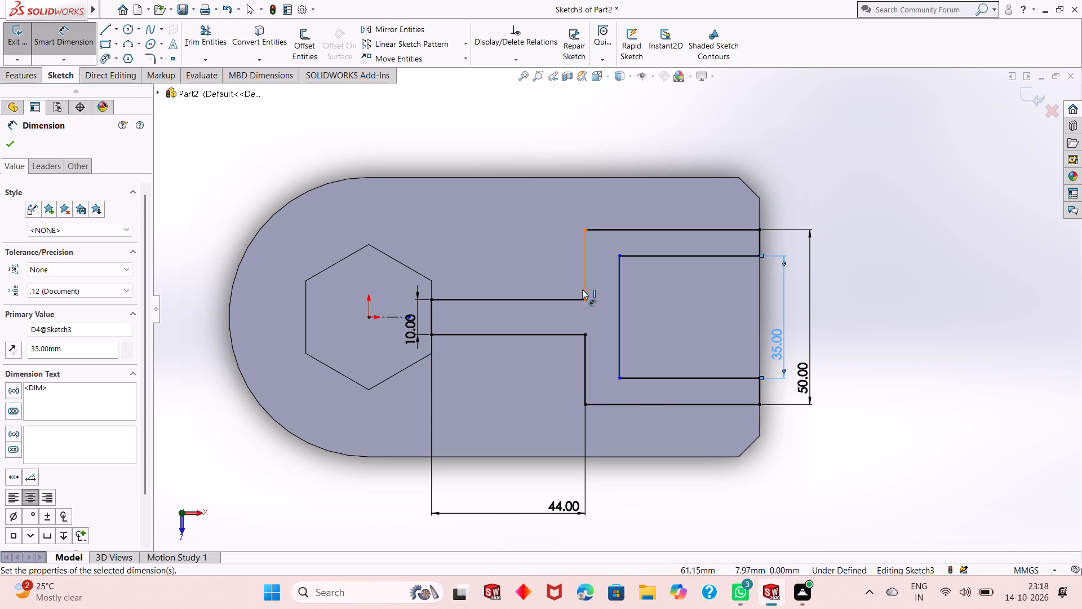
Dimension the thickness between the U-shaped profile's outer and inner vertical lines and set it to 6 mm.
left_click(585, 262)
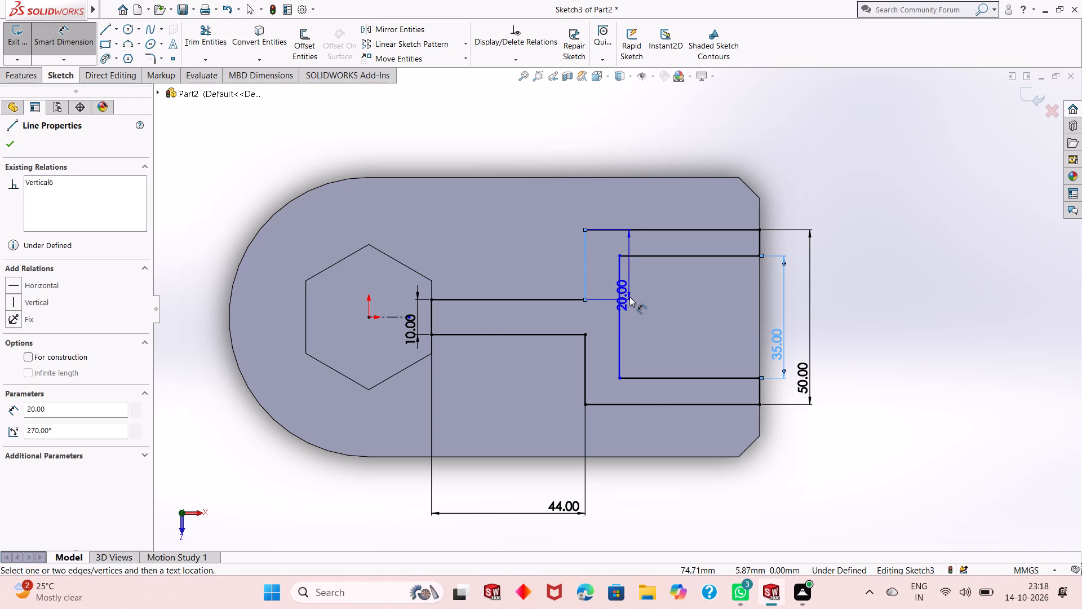
left_click(619, 321)
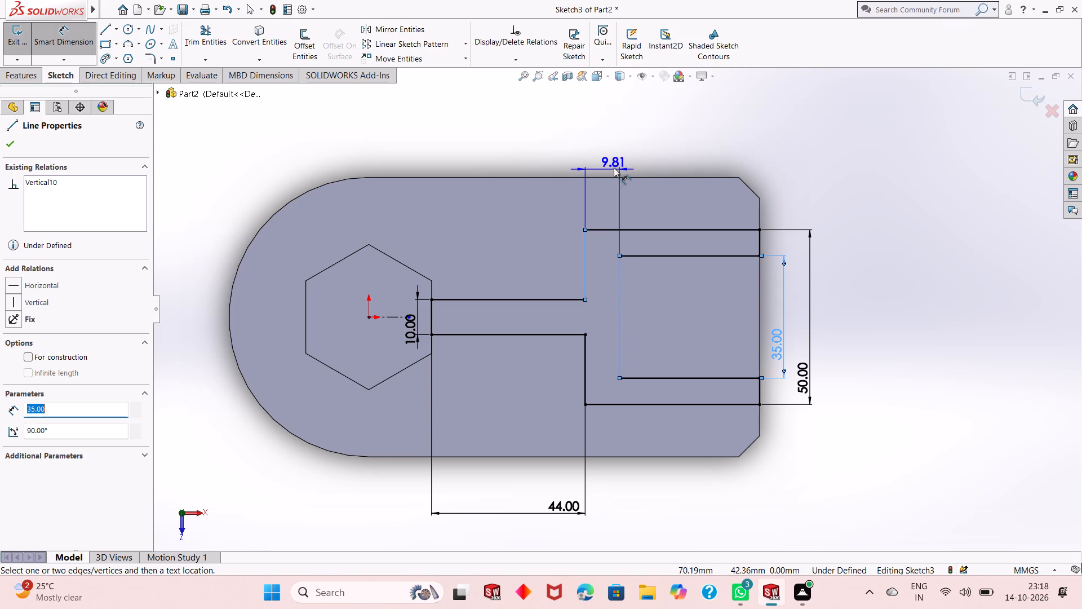
left_click(614, 132)
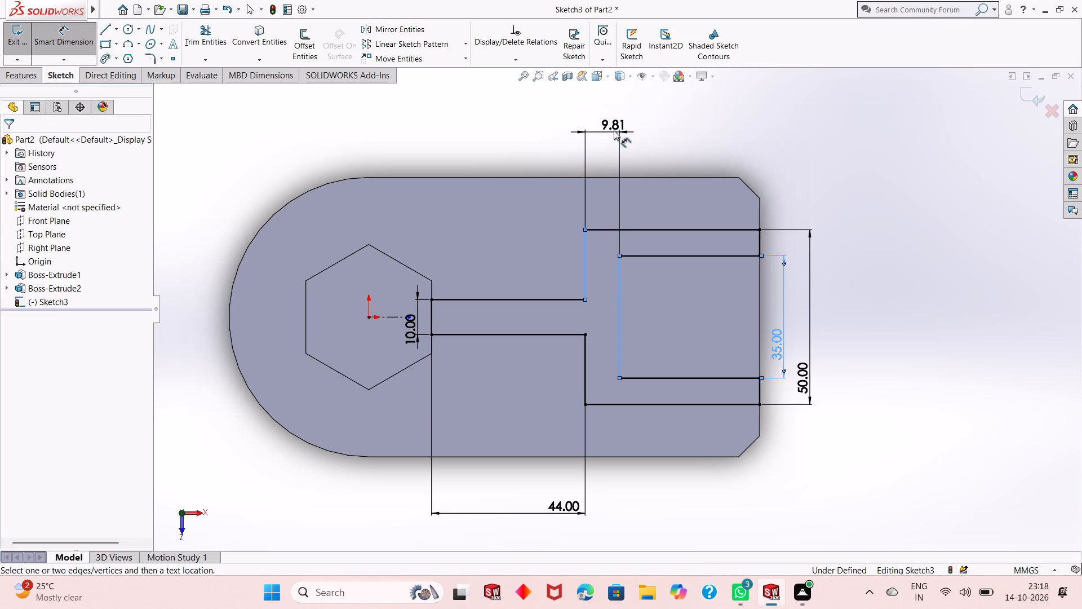
key("6")
key("Return")
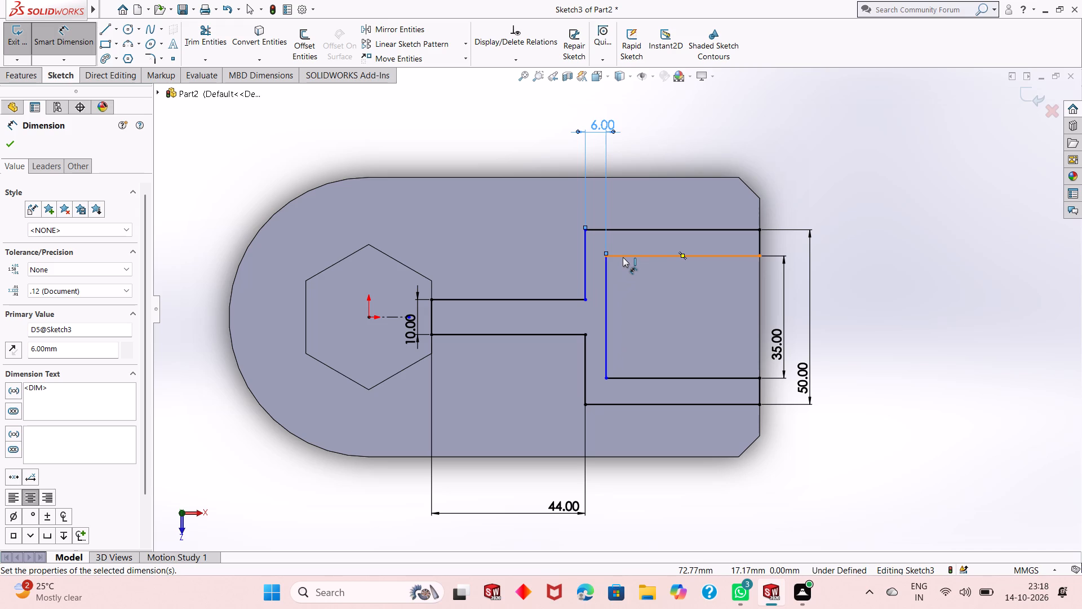
Dimension the length of the U-shaped profile's upper outer arm line as 50 mm.
left_click(672, 231)
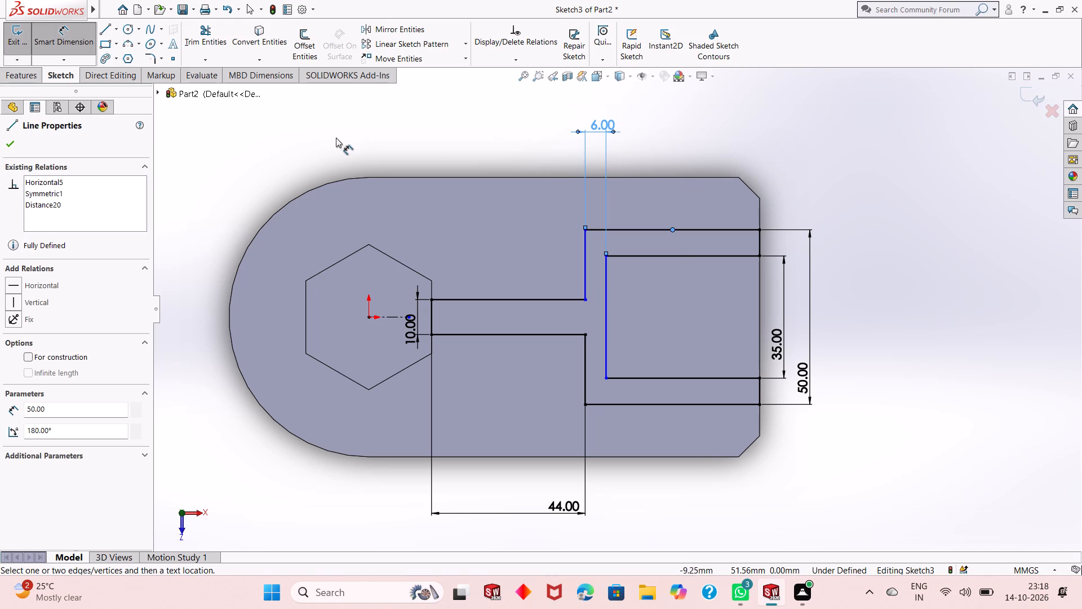
key("Escape")
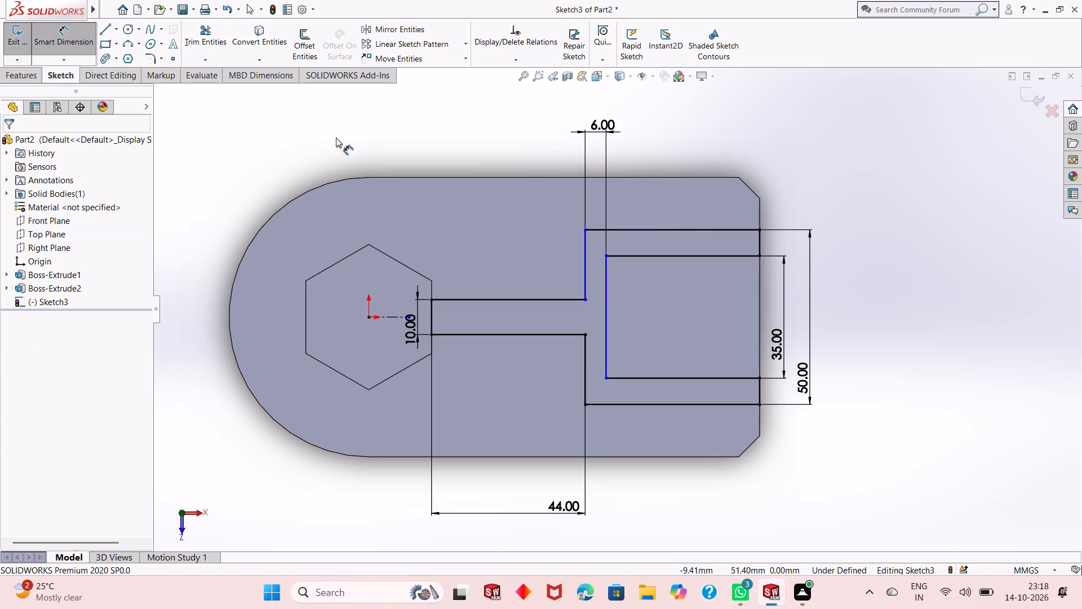
left_click(693, 229)
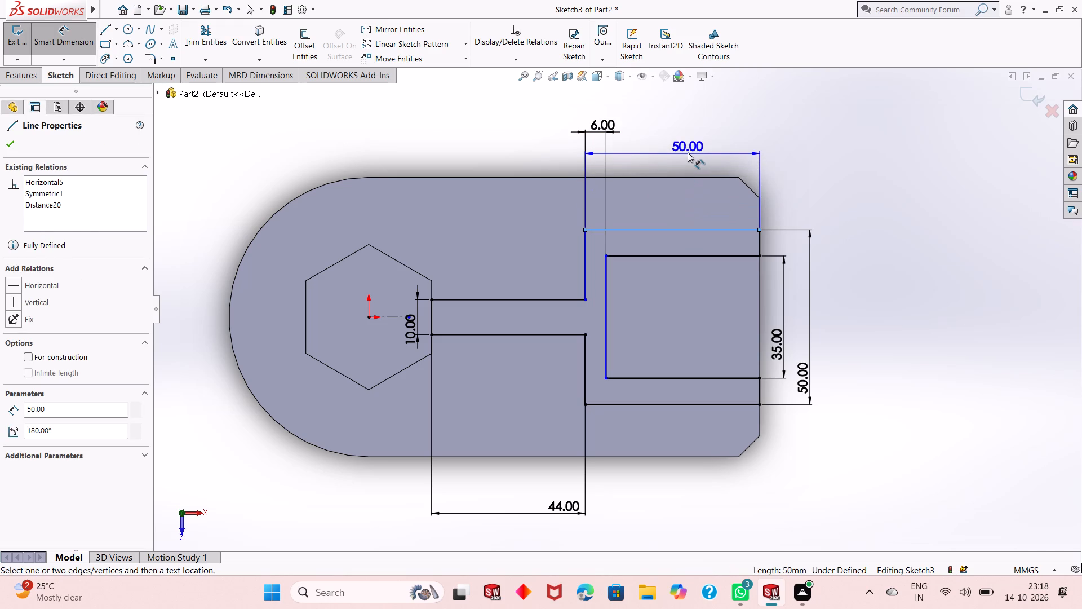
left_click(688, 152)
key("Return")
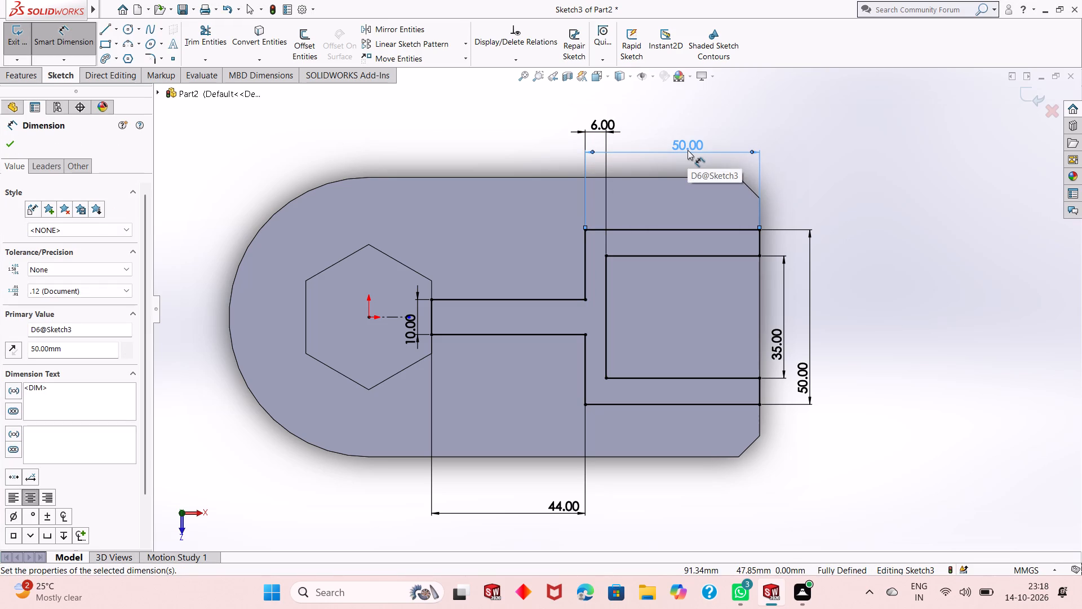
right_click(815, 155)
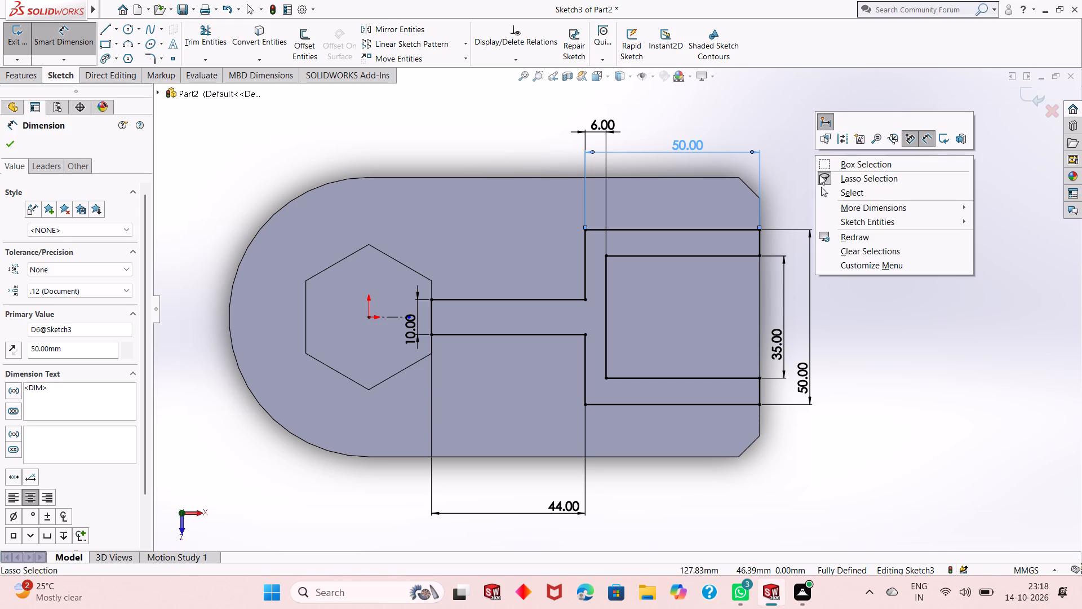
left_click(842, 191)
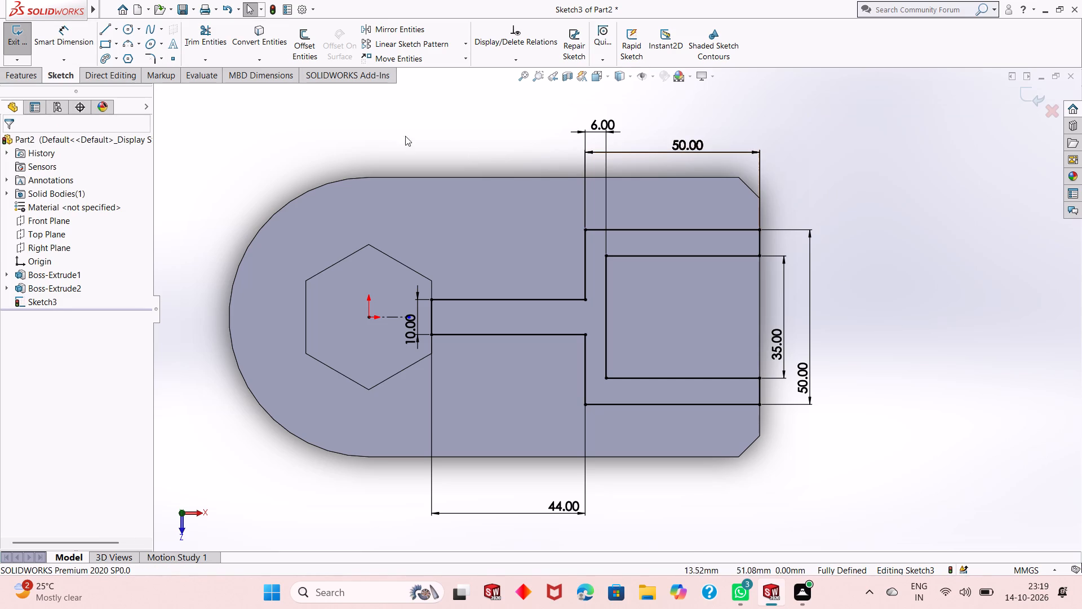
Fillet the two outer corners of the U-shaped profile with a 10 mm radius.
left_click(149, 55)
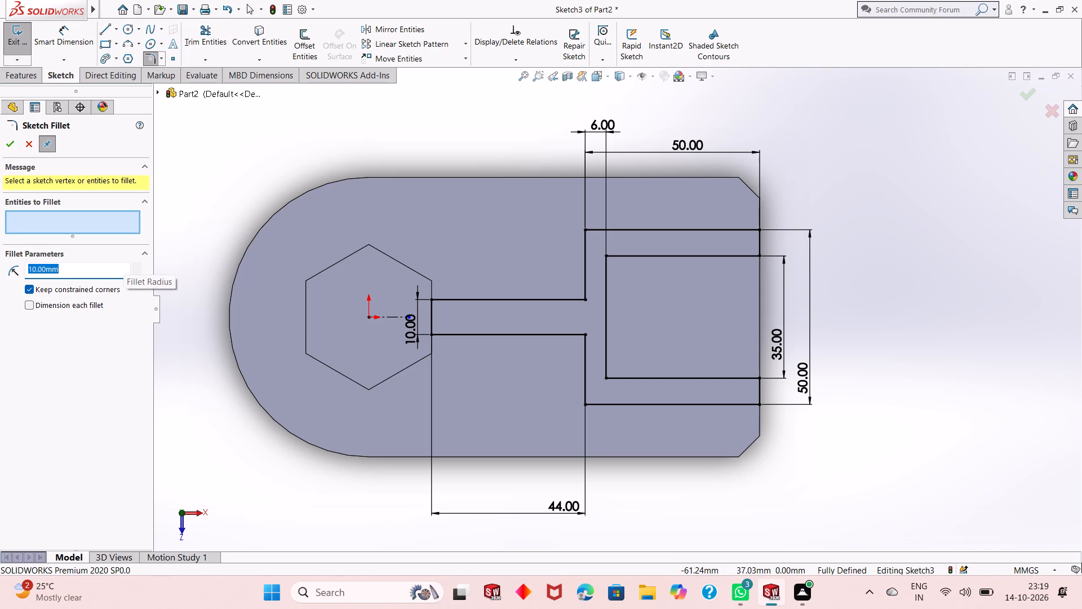
left_click(585, 405)
left_click(582, 230)
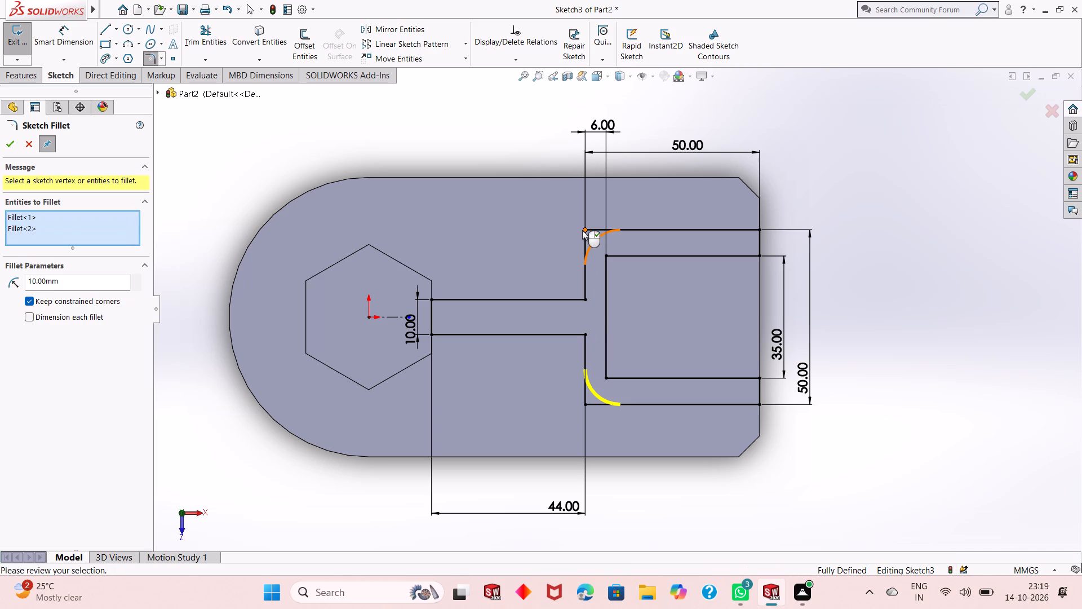
left_click(13, 141)
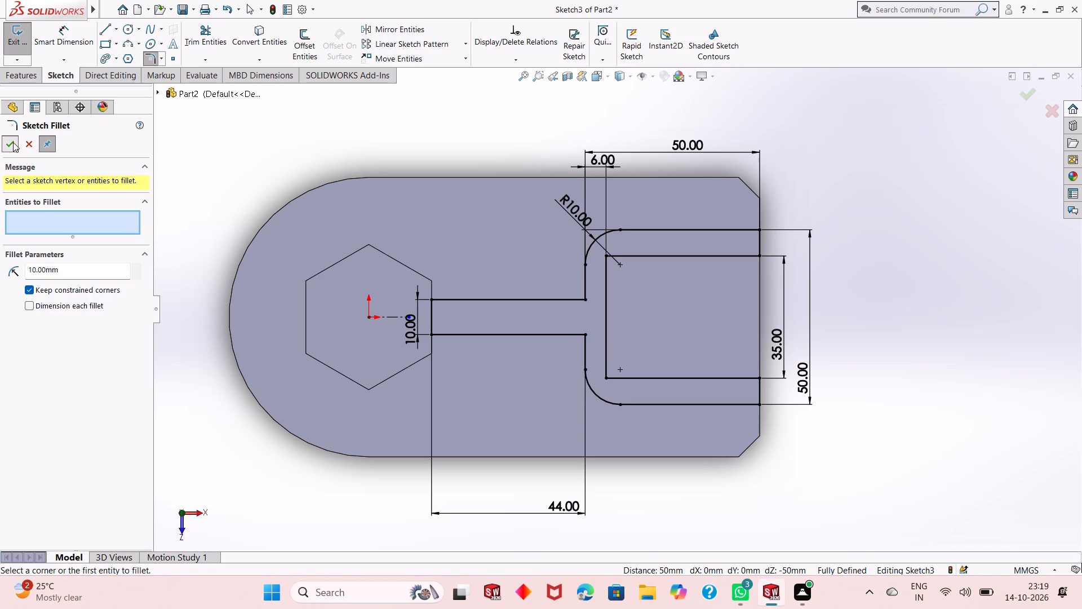
Fillet the two inner corners of the U-shaped profile with a 5 mm radius and exit the sketch.
double_click(59, 271)
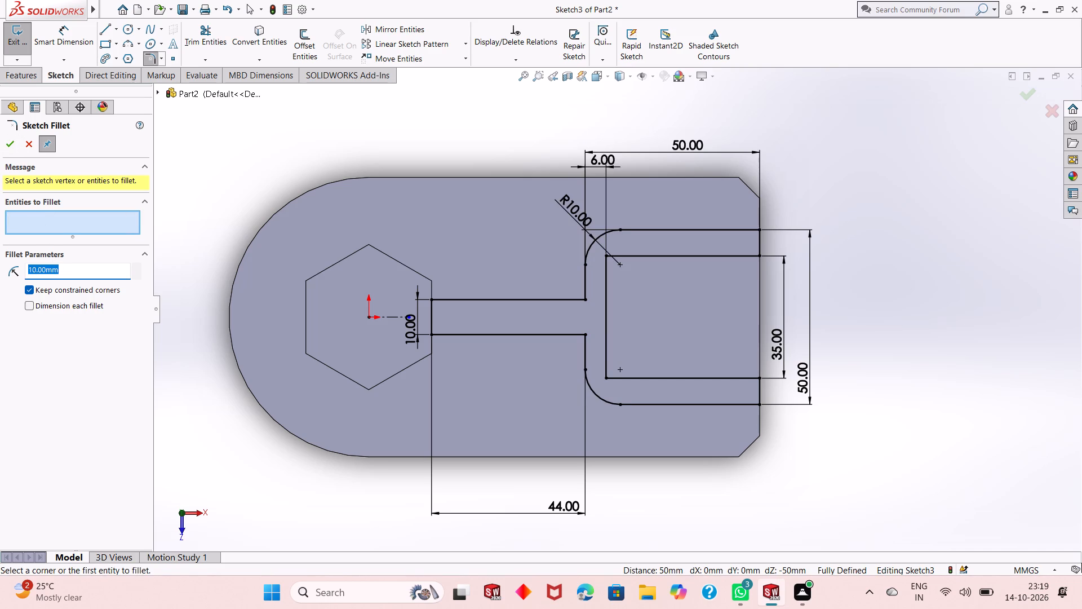
key("5")
key("Return")
left_click(606, 255)
left_click(609, 379)
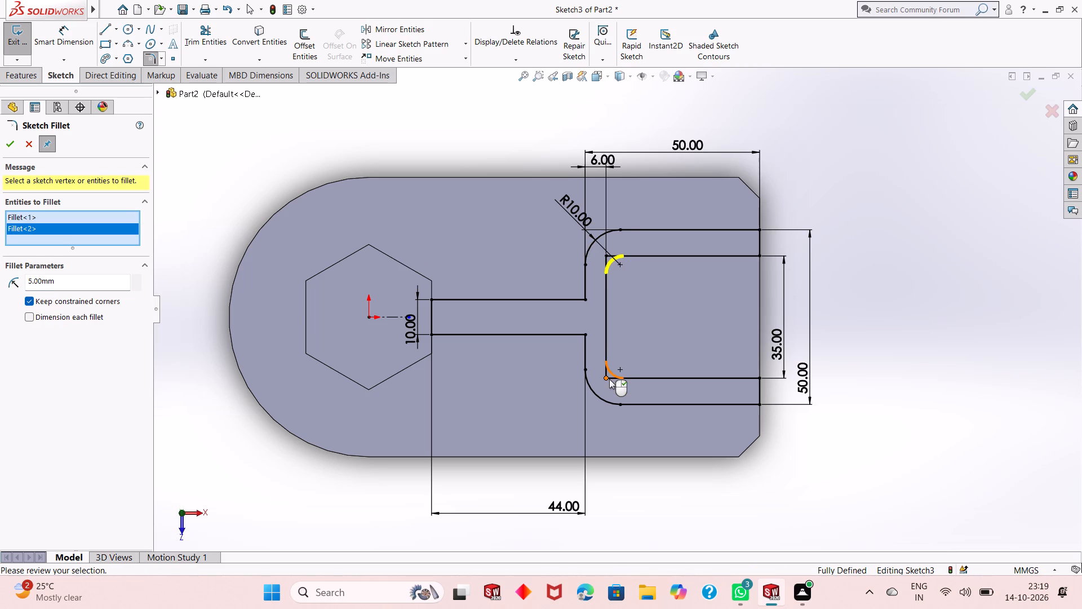
middle_click_drag(570, 357, 552, 275)
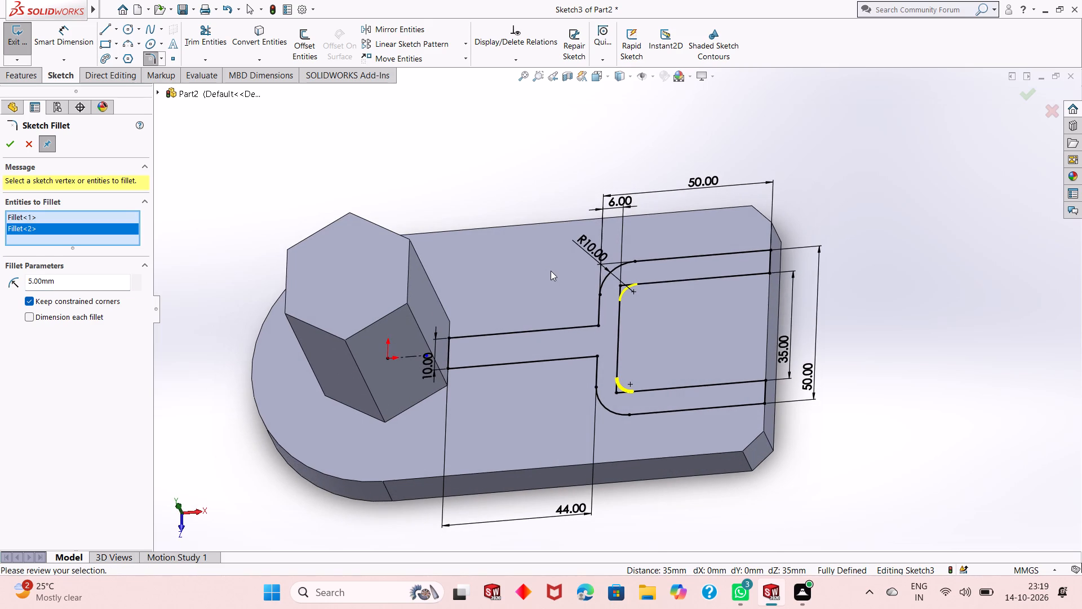
left_click(11, 147)
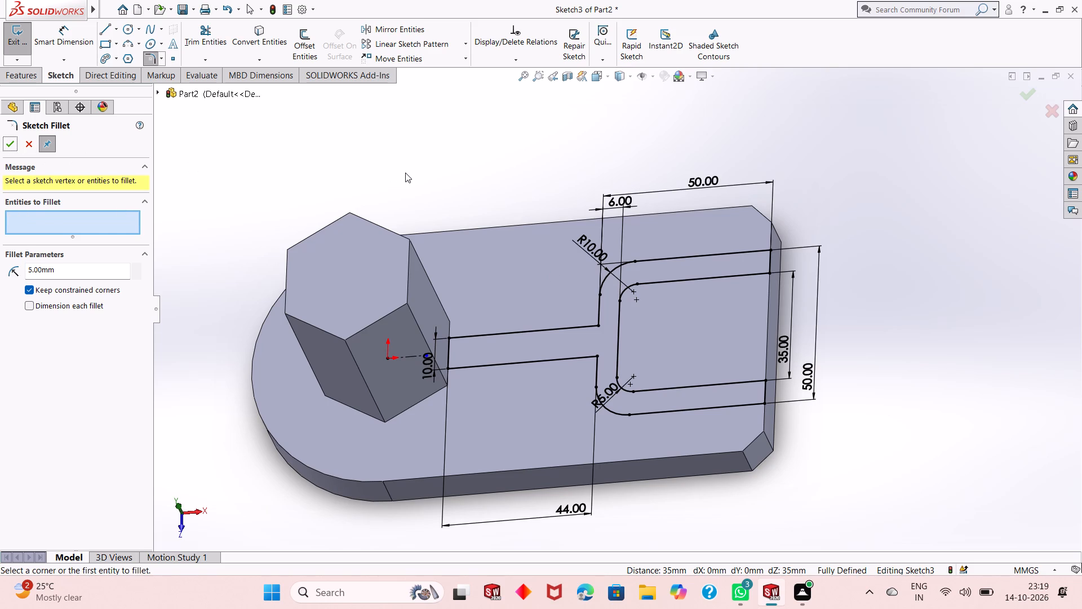
key("ctrl+8")
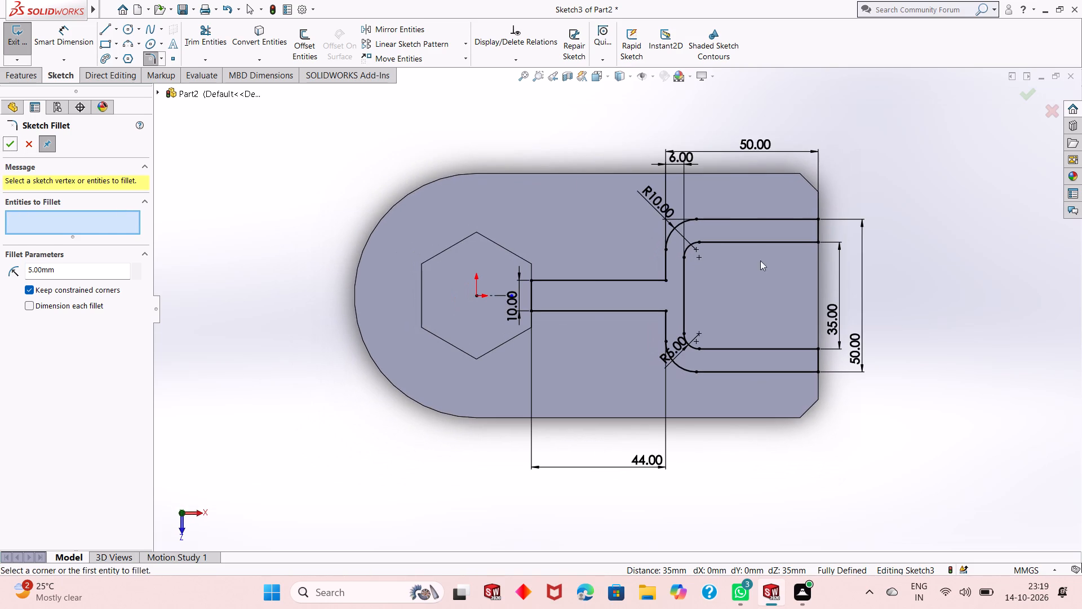
scroll(747, 277, "up", 2)
scroll(787, 286, "down", 2)
scroll(633, 279, "down", 1)
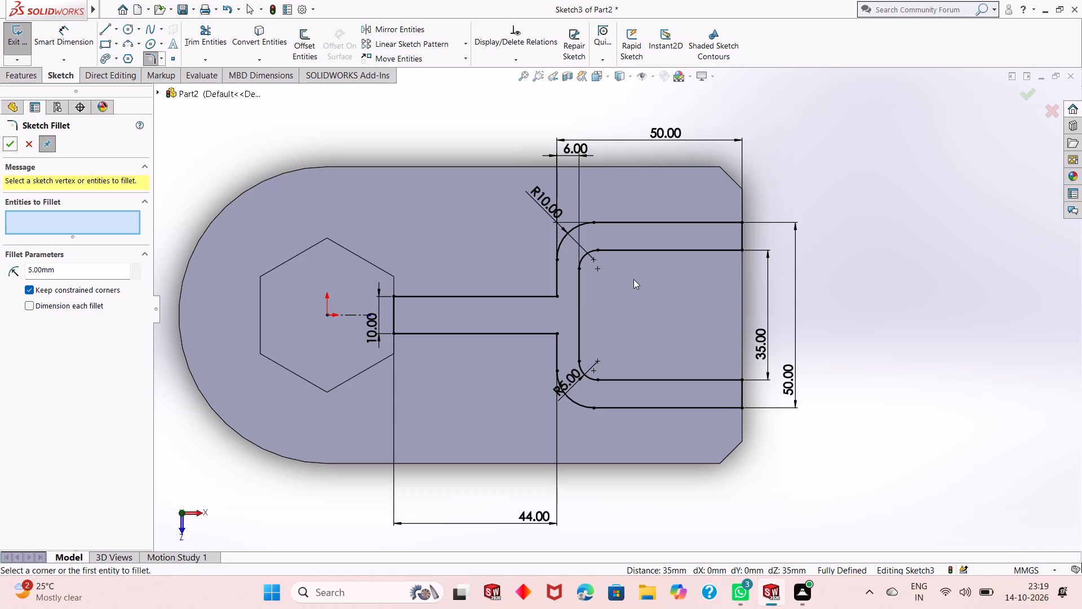
middle_click_drag(577, 422, 588, 339)
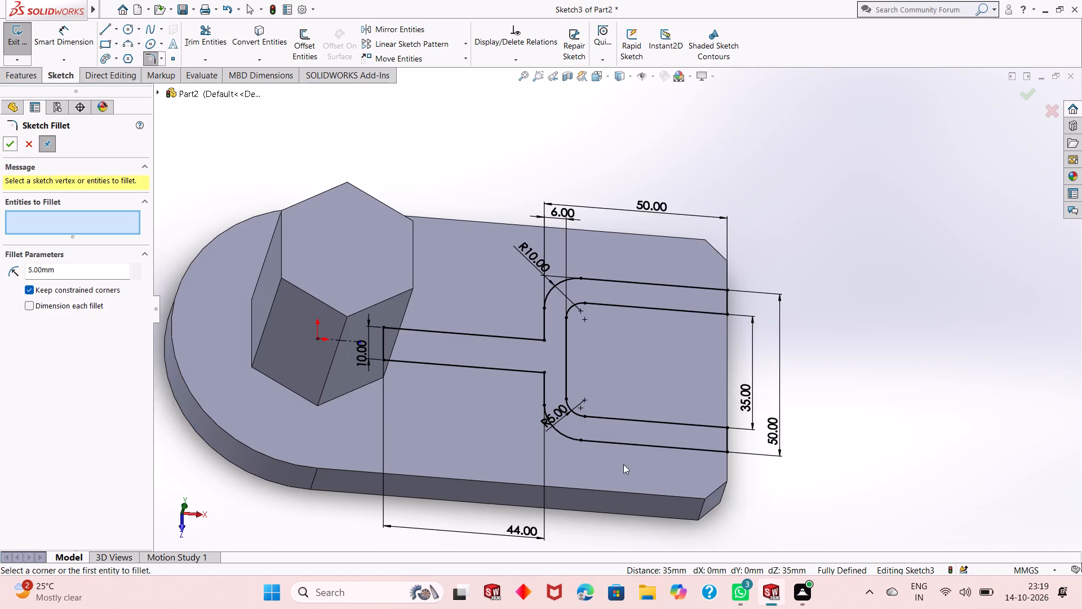
middle_click_drag(623, 461, 602, 361)
scroll(549, 435, "up", 2)
middle_click_drag(556, 408, 568, 369)
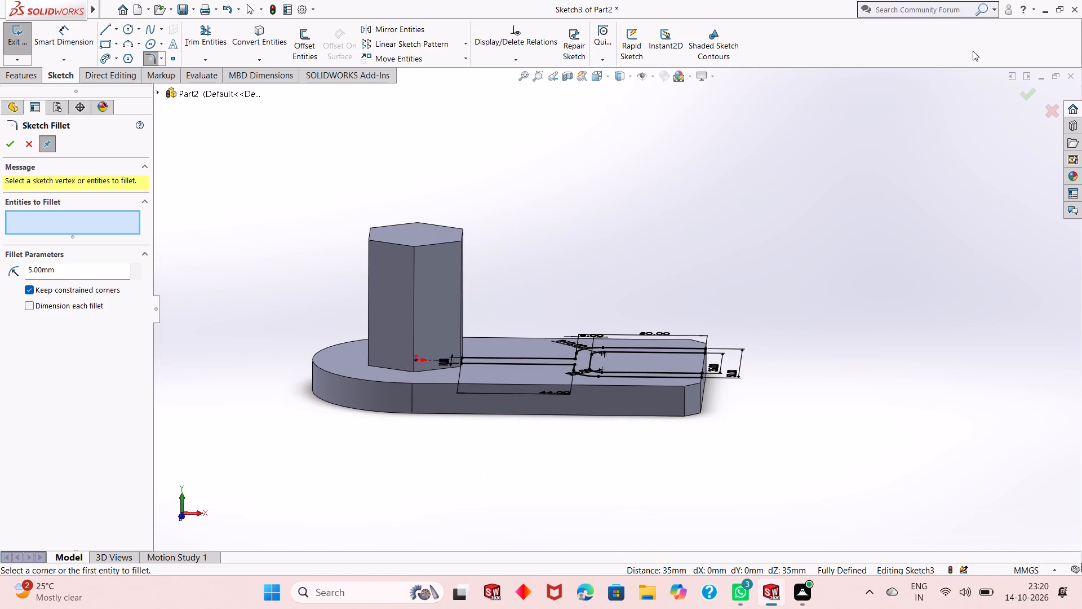
left_click(7, 144)
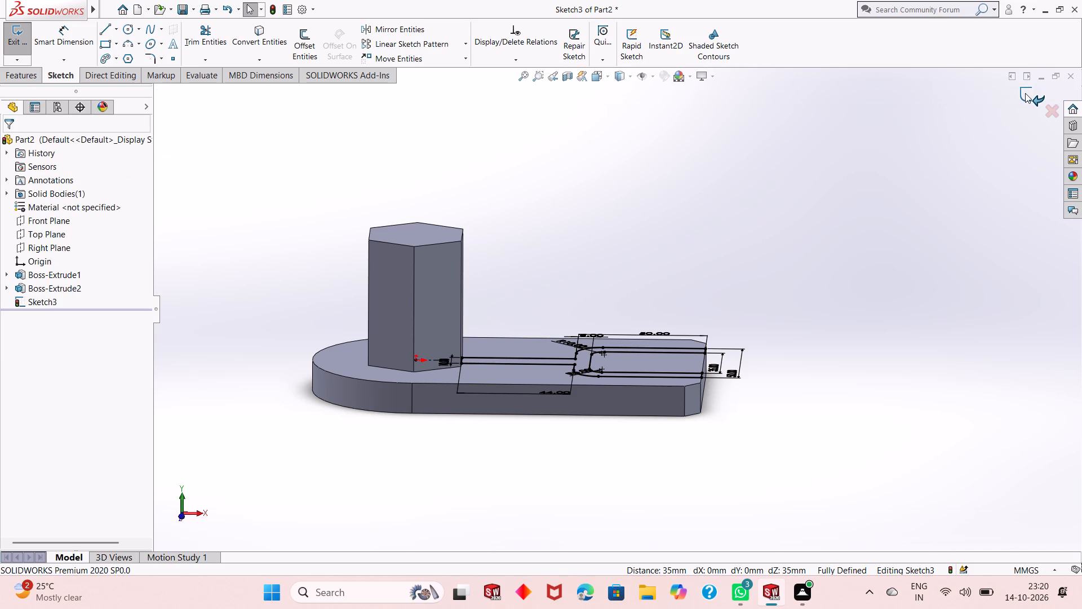
left_click(1025, 94)
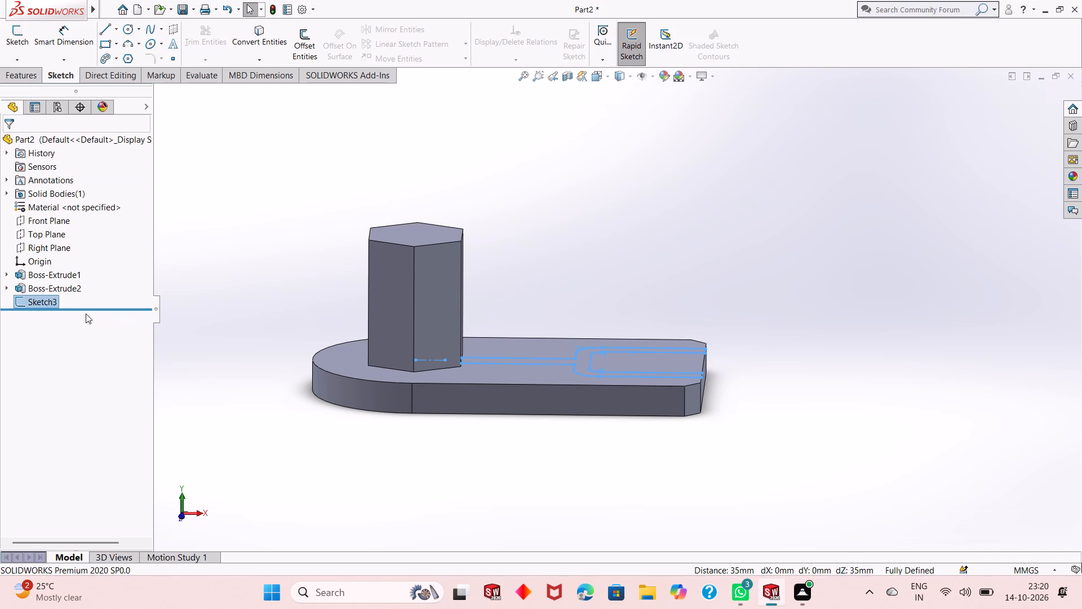
Edit the base plate's extrusion and set its depth to 20 mm.
left_click(63, 276)
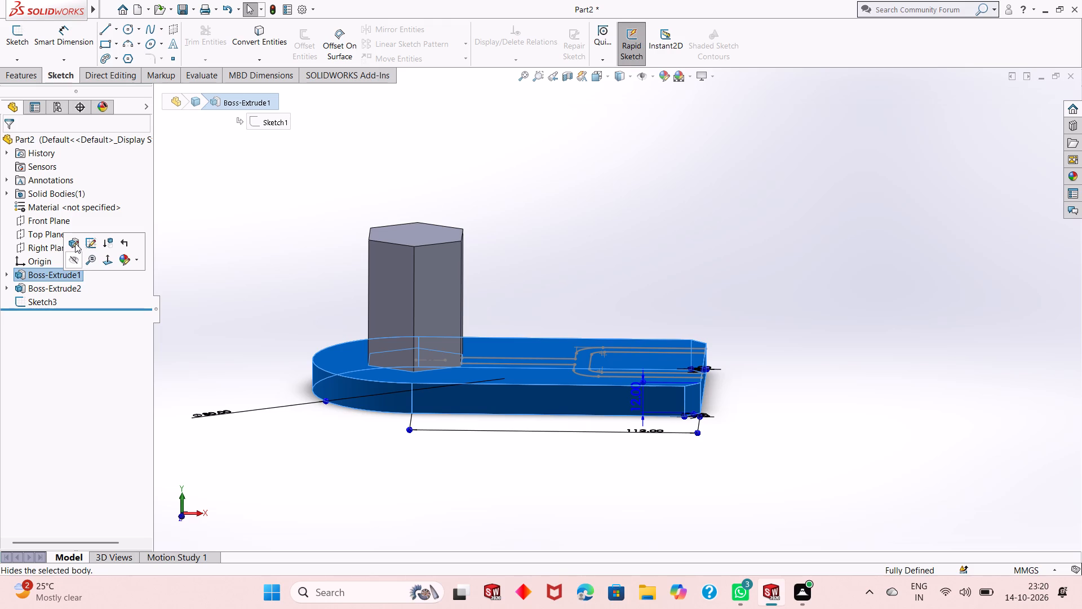
left_click(75, 243)
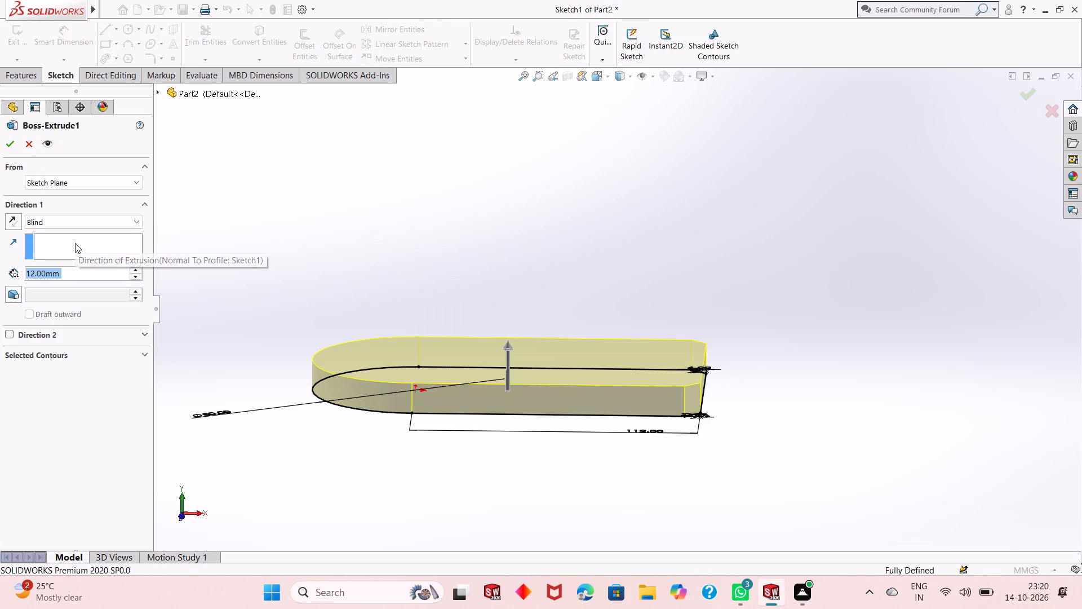
type("20")
key("Return")
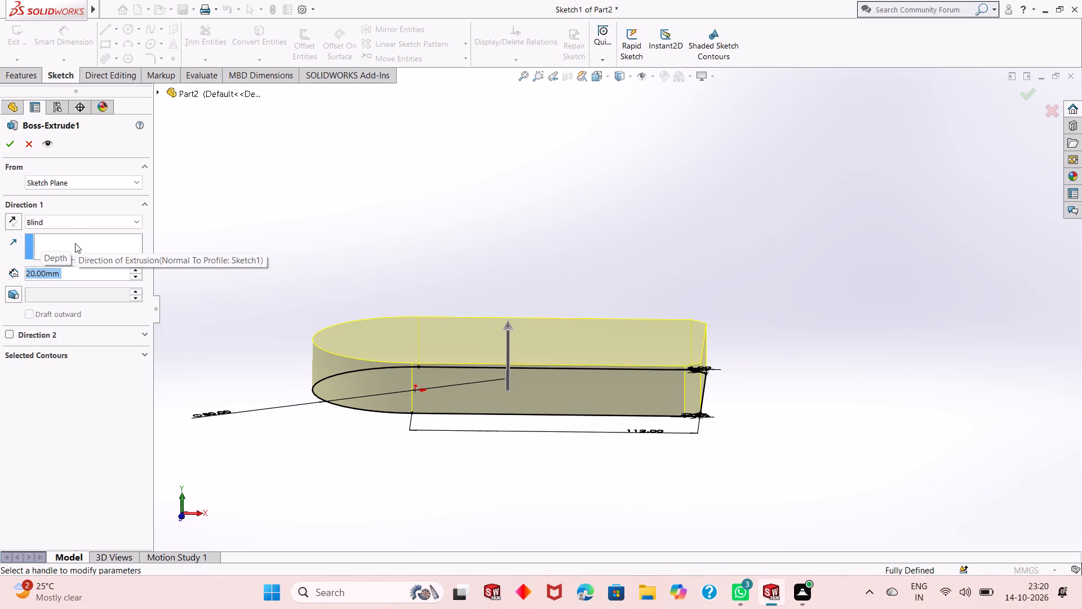
left_click(11, 146)
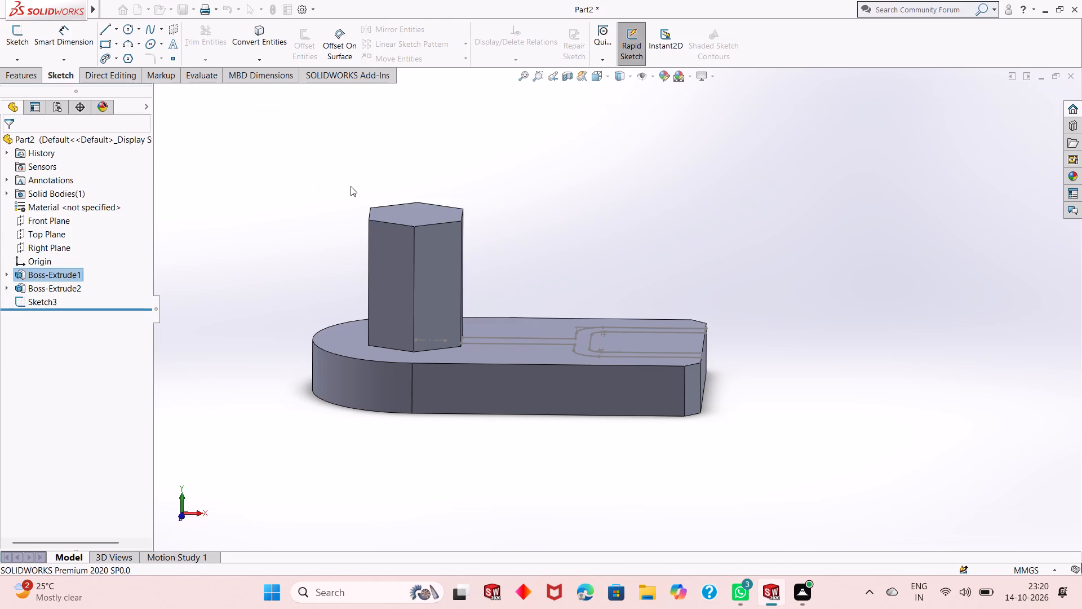
Review the extrusion settings of the hexagonal boss.
left_click(43, 291)
left_click(52, 264)
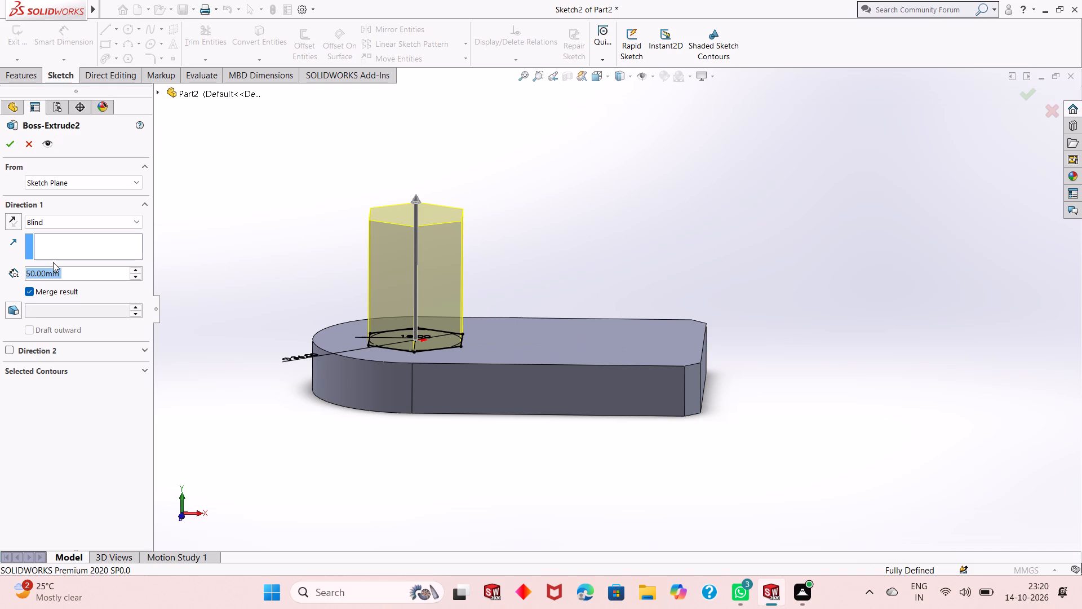
left_click(12, 147)
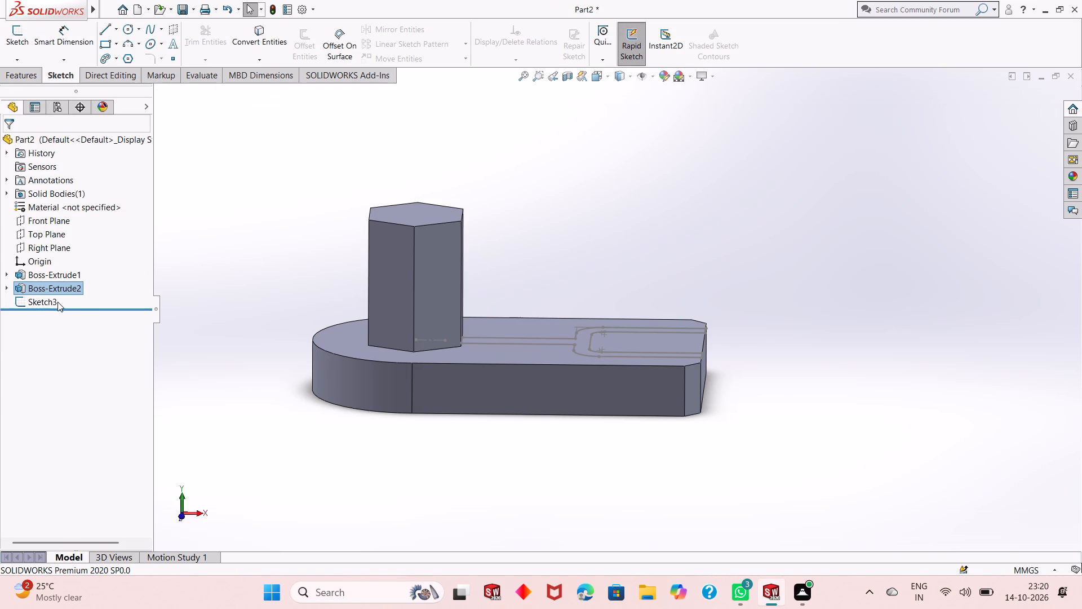
Reopen the U-shaped profile's sketch for editing and examine its geometry and dimensions on the plate's top face.
left_click(57, 302)
left_click(71, 274)
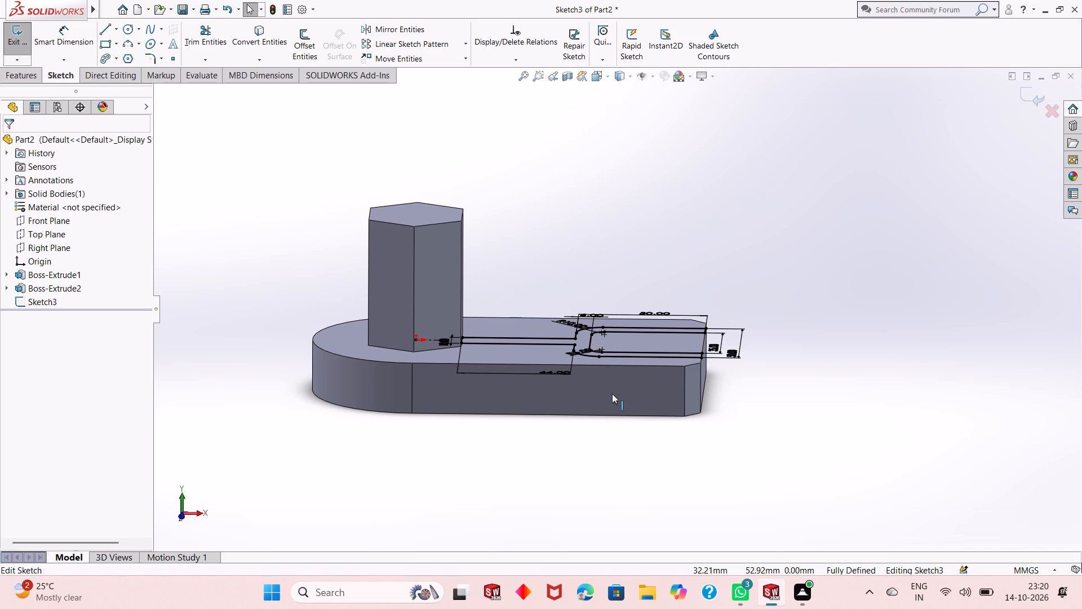
middle_click_drag(612, 395, 620, 342)
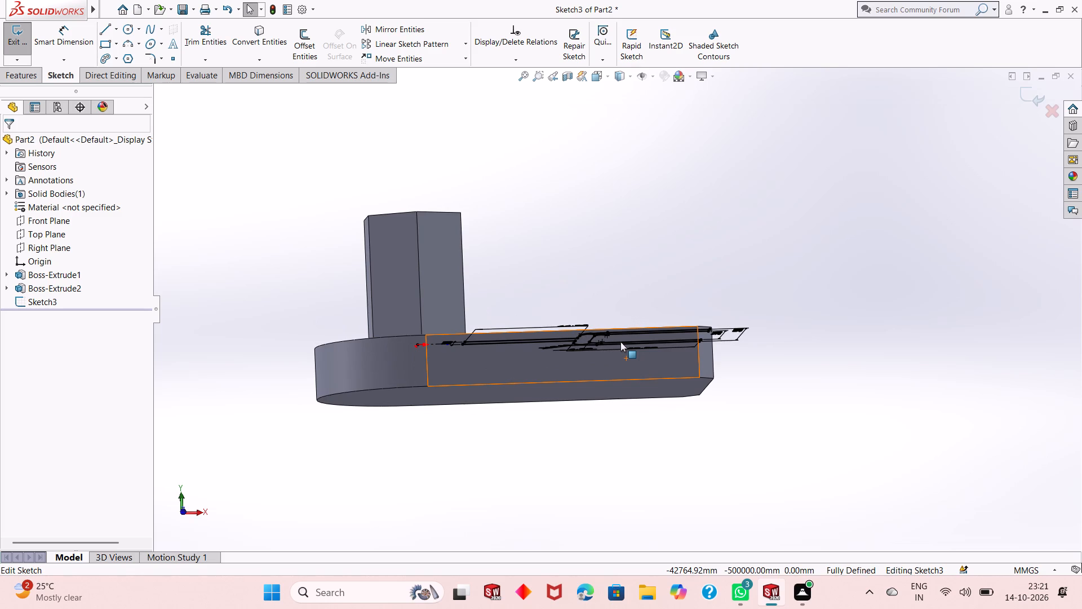
middle_click_drag(618, 304, 618, 305)
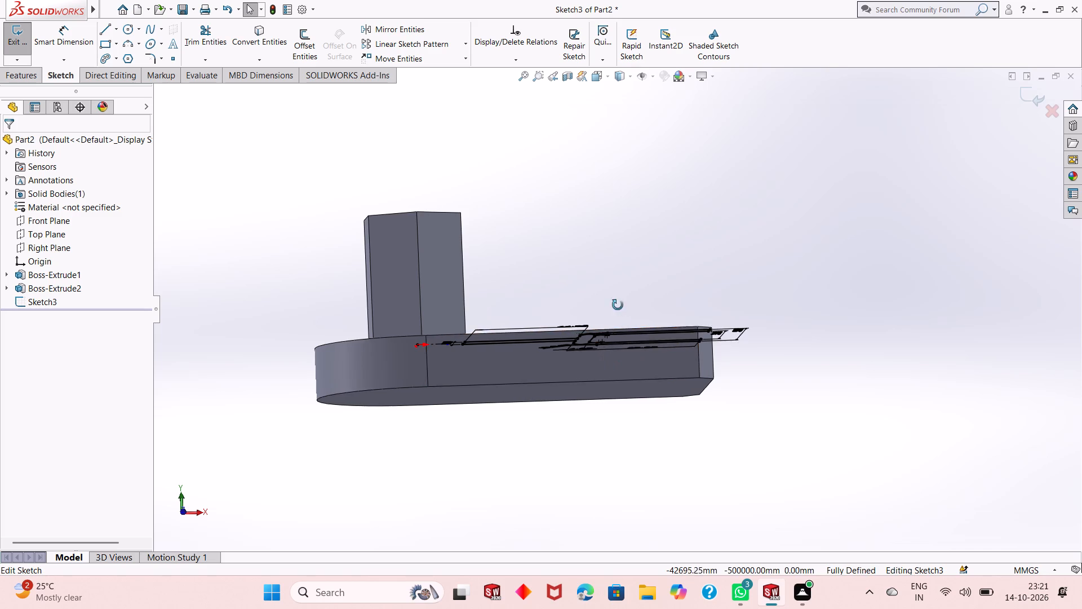
middle_click_drag(618, 305, 623, 343)
middle_click_drag(623, 306, 623, 382)
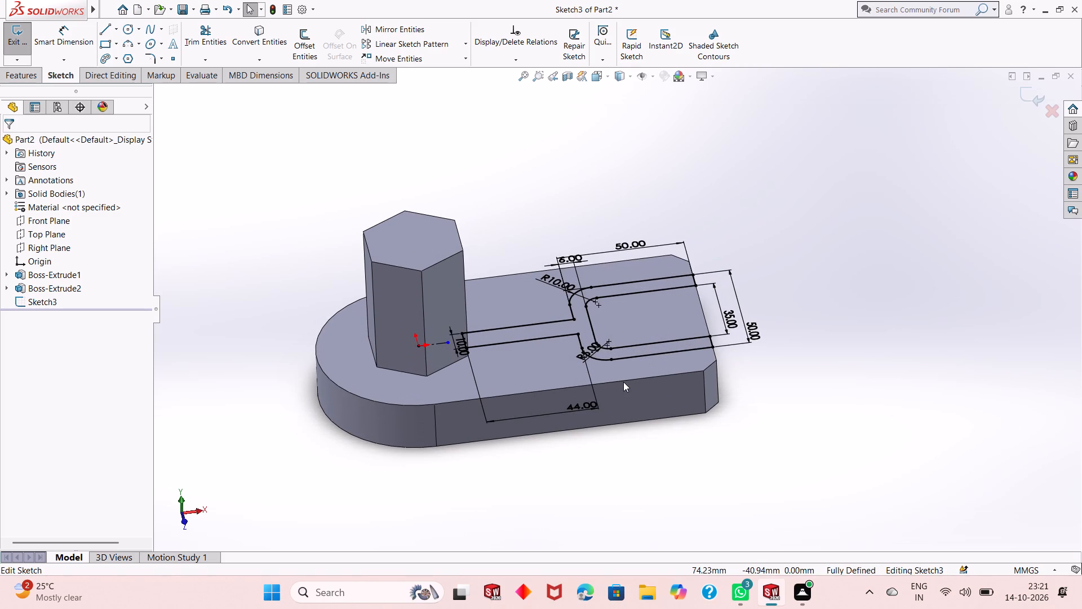
key("ctrl+8")
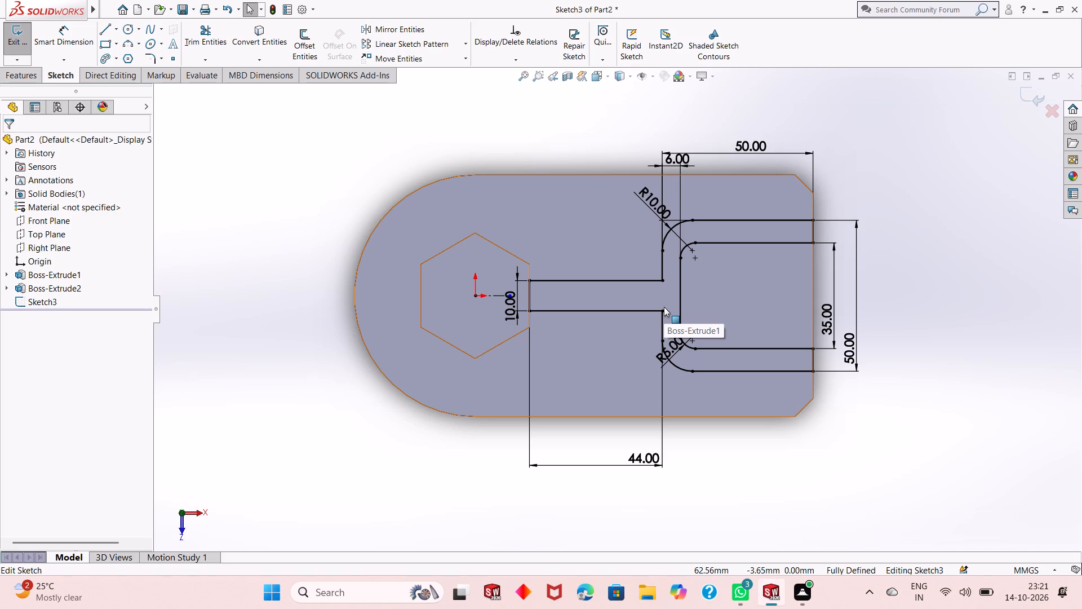
scroll(664, 307, "down", 2)
scroll(720, 251, "down", 3)
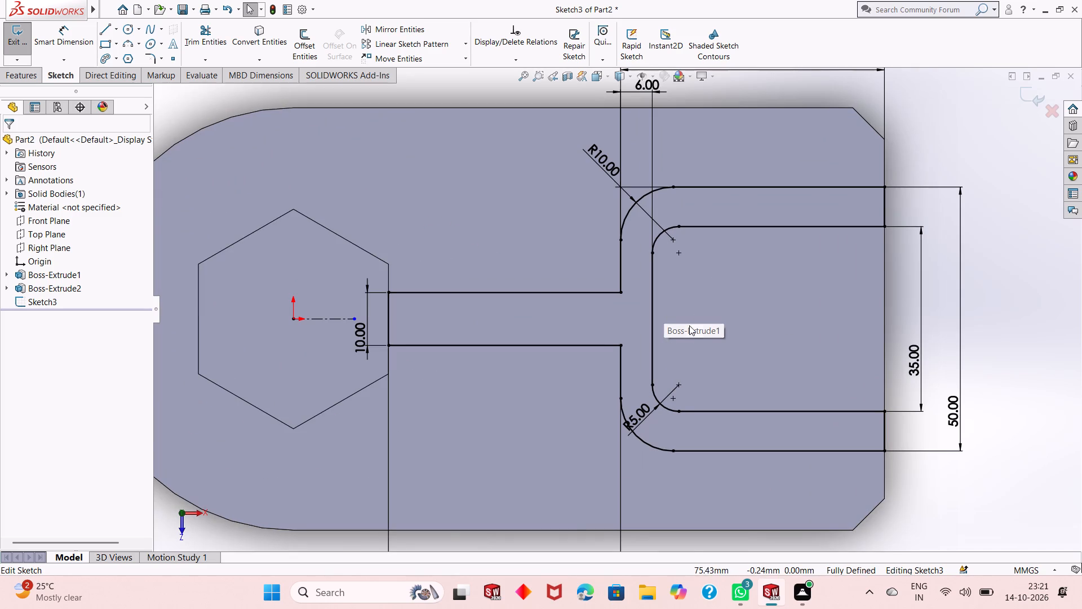
scroll(687, 333, "up", 4)
scroll(750, 337, "down", 1)
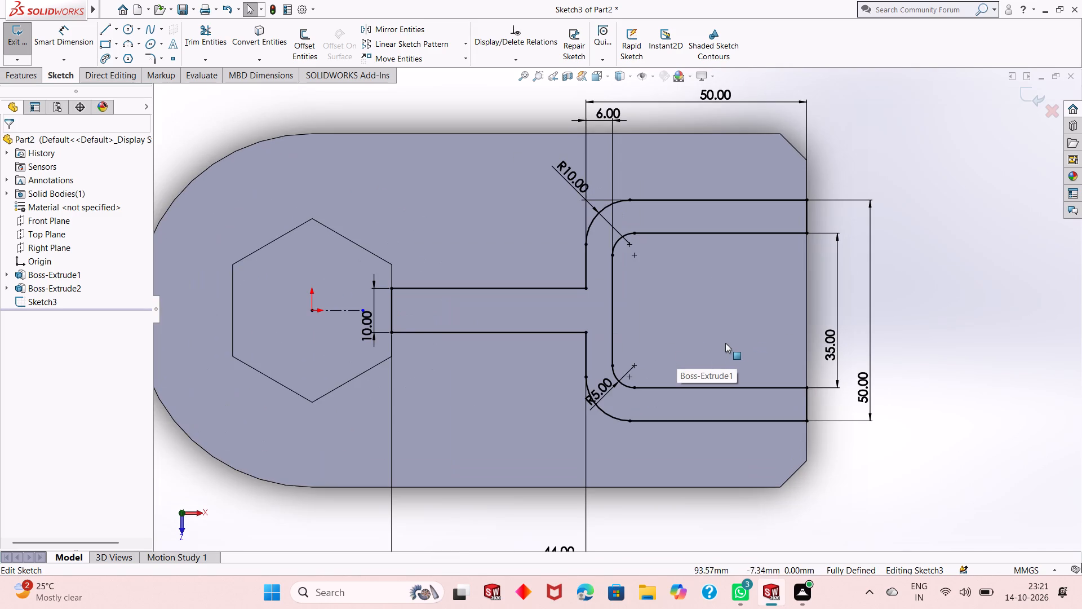
middle_click_drag(724, 347, 721, 241)
scroll(684, 312, "up", 1)
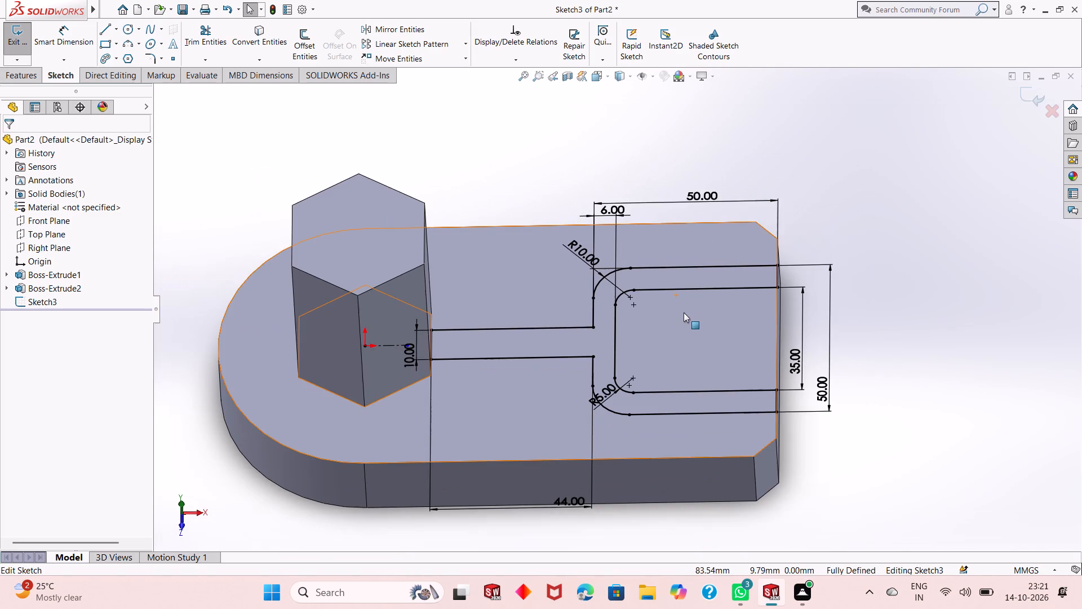
Extrude the U-shaped profile and its neck upward as a merged boss with a blind depth of 56-20, i.e. 36 mm.
left_click(35, 78)
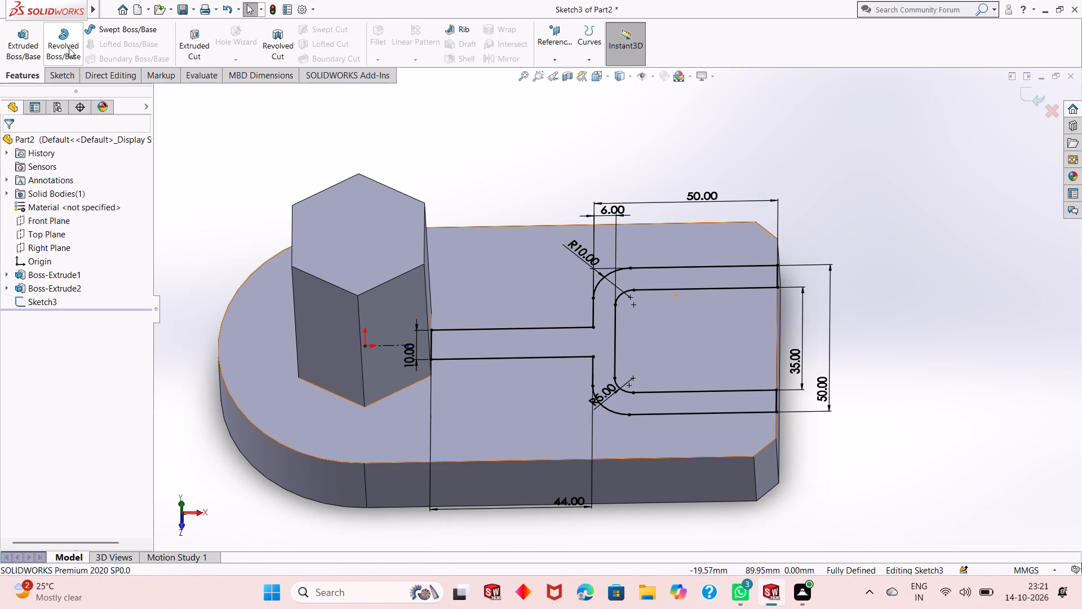
left_click(23, 52)
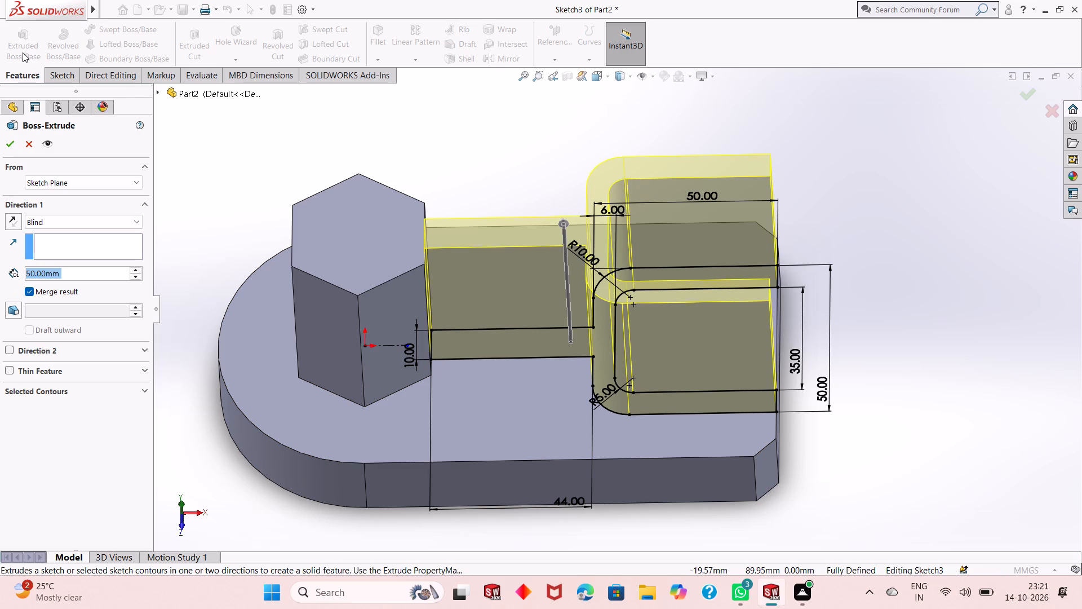
middle_click_drag(349, 323, 357, 248)
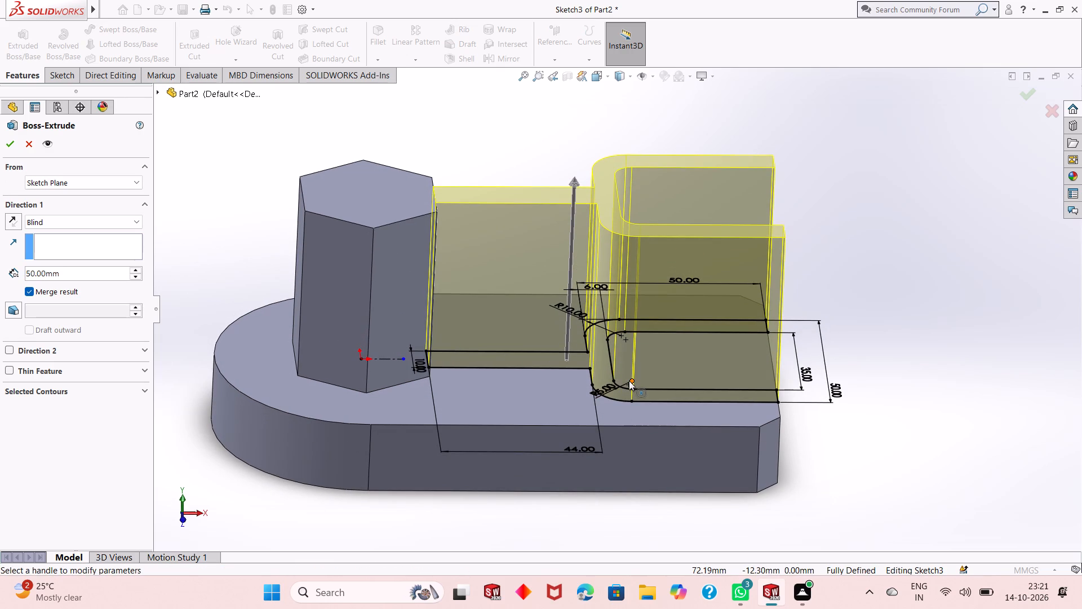
middle_click_drag(629, 382, 628, 330)
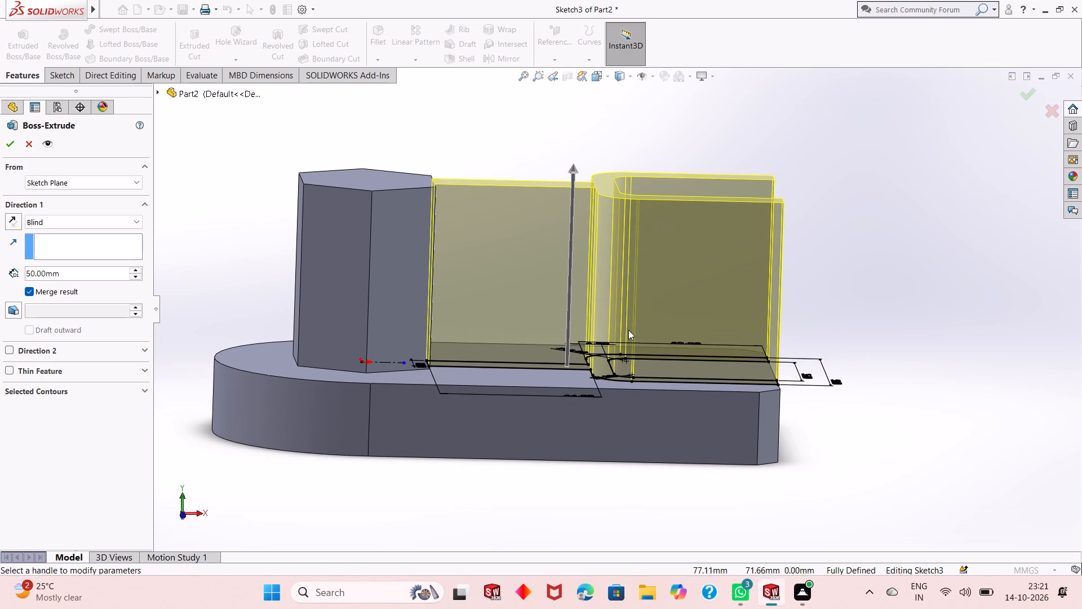
double_click(61, 276)
type("56-20")
key("Return")
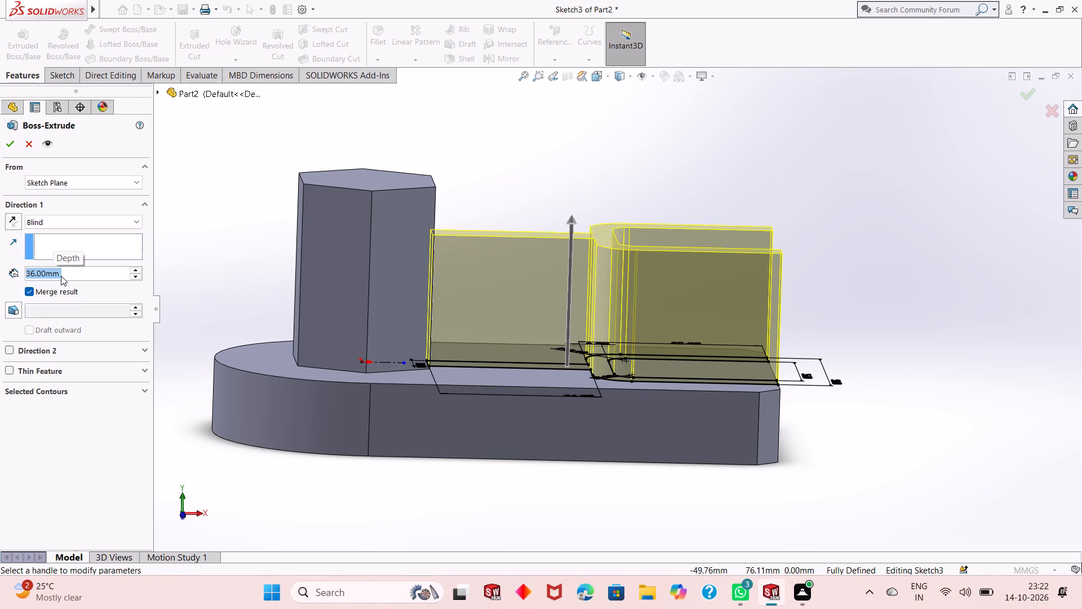
left_click(13, 148)
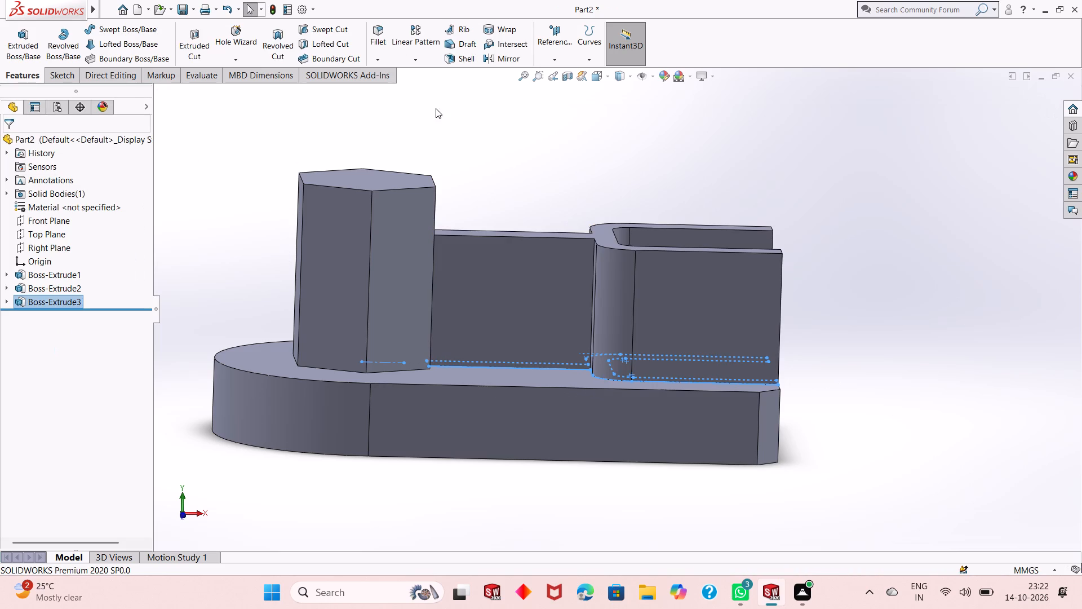
Inspect the part's cross-section through the bosses and plate with a temporary section view on the Front Plane.
left_click(541, 161)
left_click(566, 81)
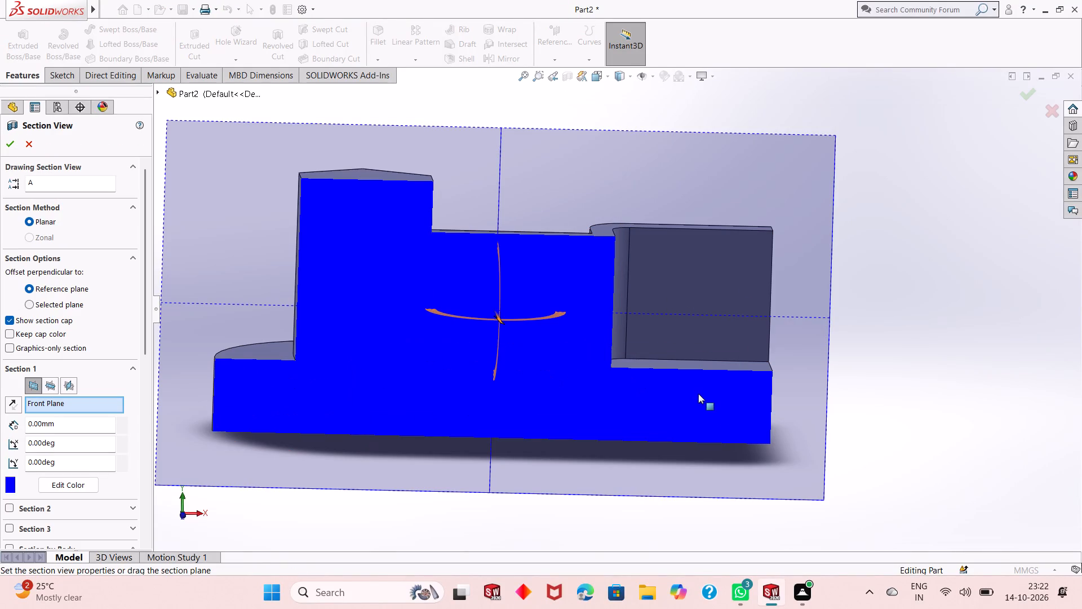
middle_click_drag(698, 394, 695, 355)
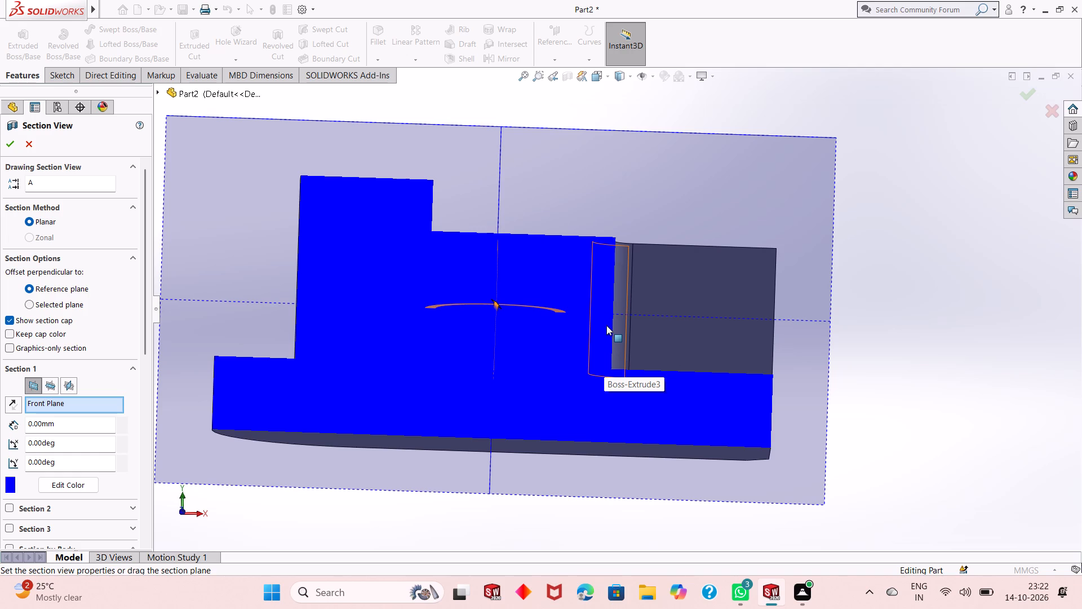
middle_click_drag(618, 294, 663, 240)
middle_click_drag(663, 248, 648, 301)
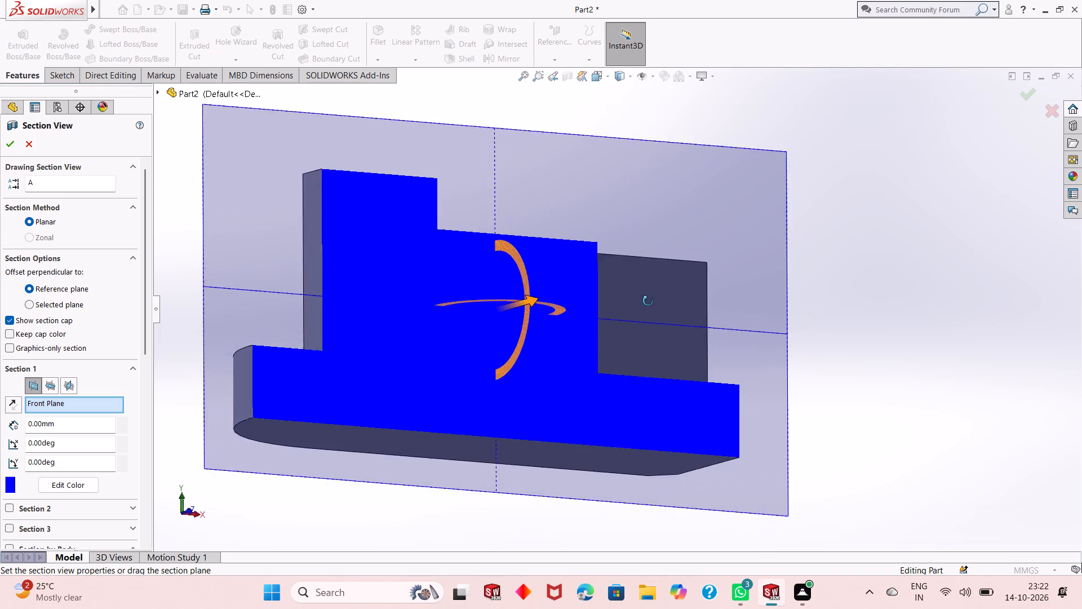
middle_click_drag(648, 301, 610, 330)
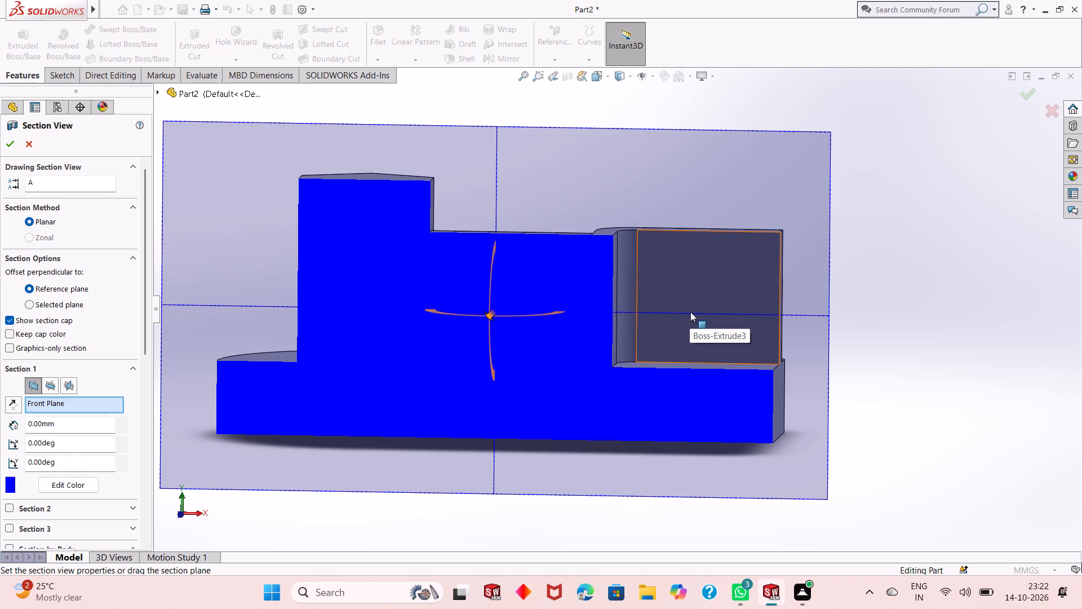
scroll(690, 312, "up", 3)
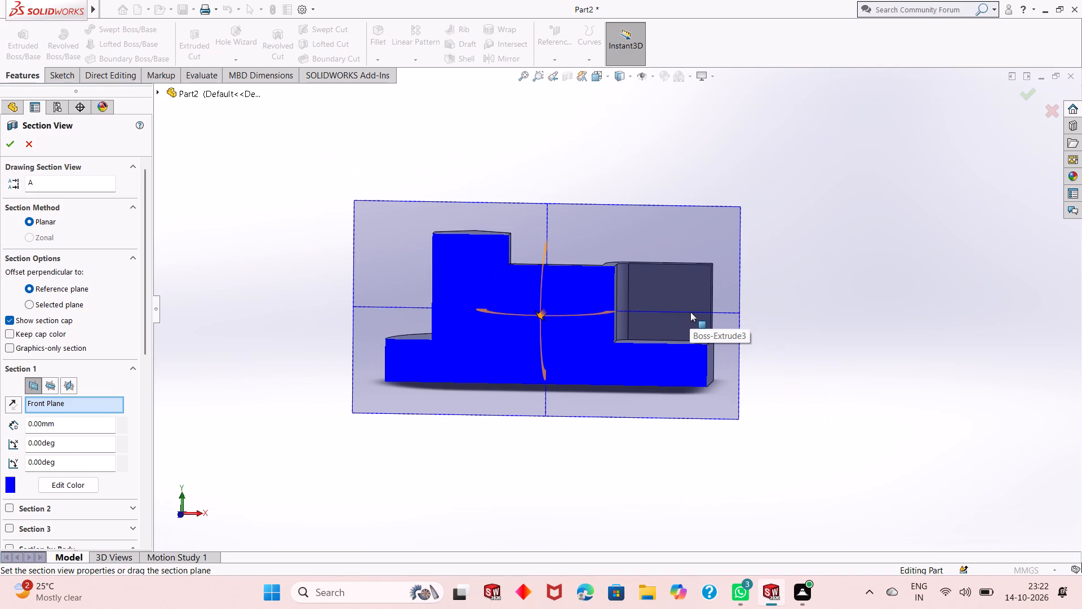
left_click(23, 139)
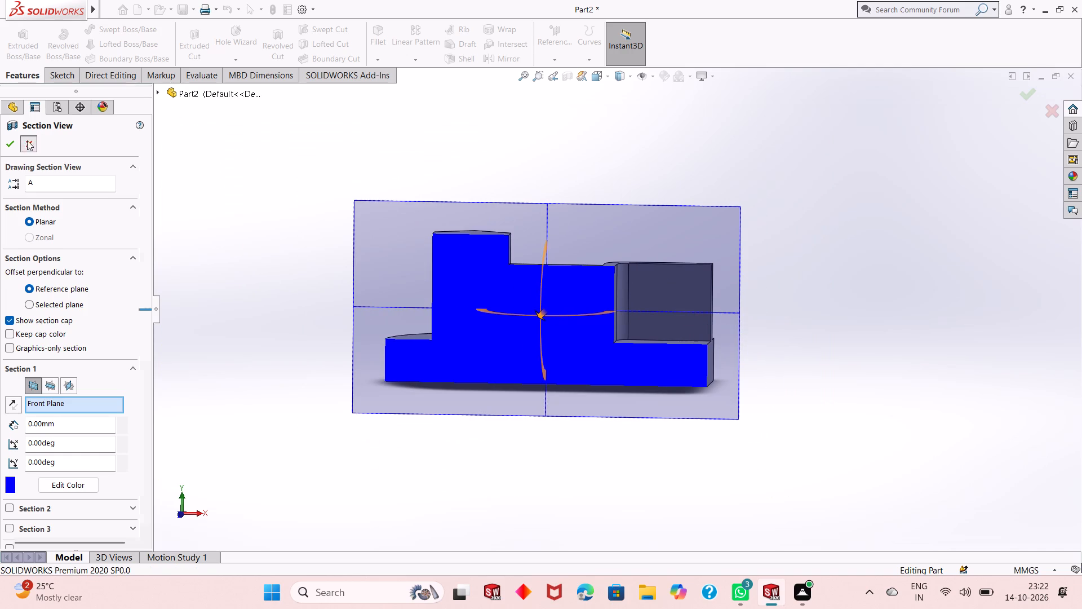
Start a sketch on the plate's top face inside the U-shaped boss and draw a centred circle of about 7.4 mm radius.
middle_click_drag(498, 228, 459, 485)
left_click(656, 355)
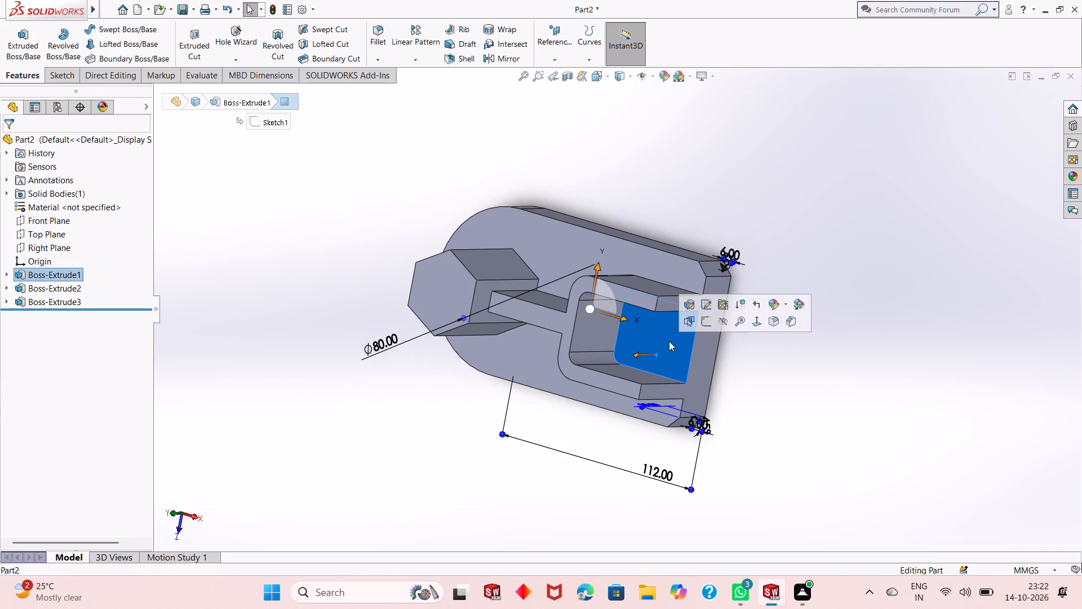
left_click(702, 328)
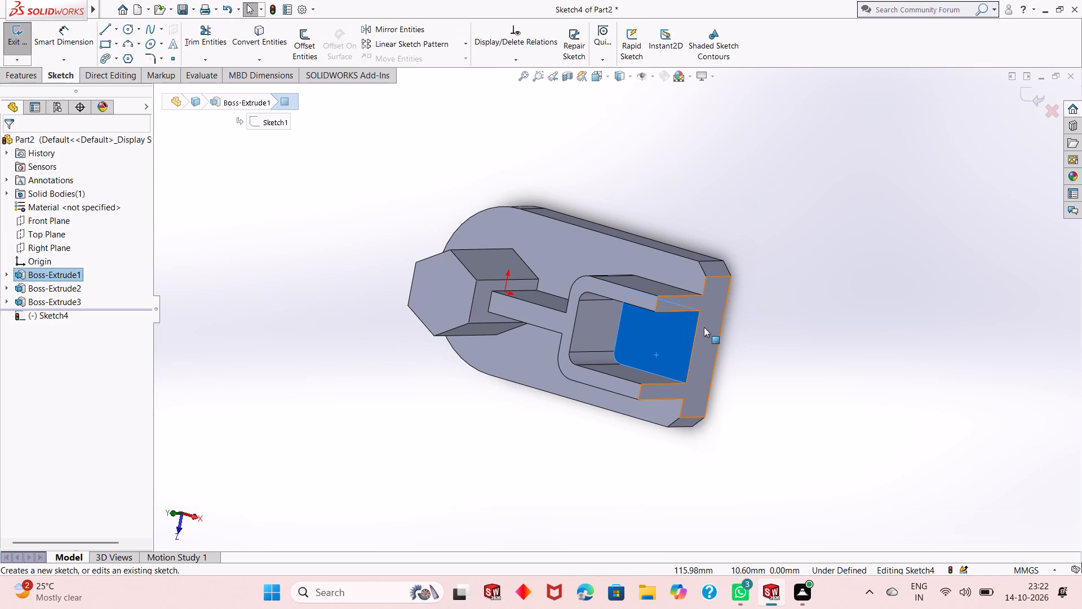
key("ctrl+8")
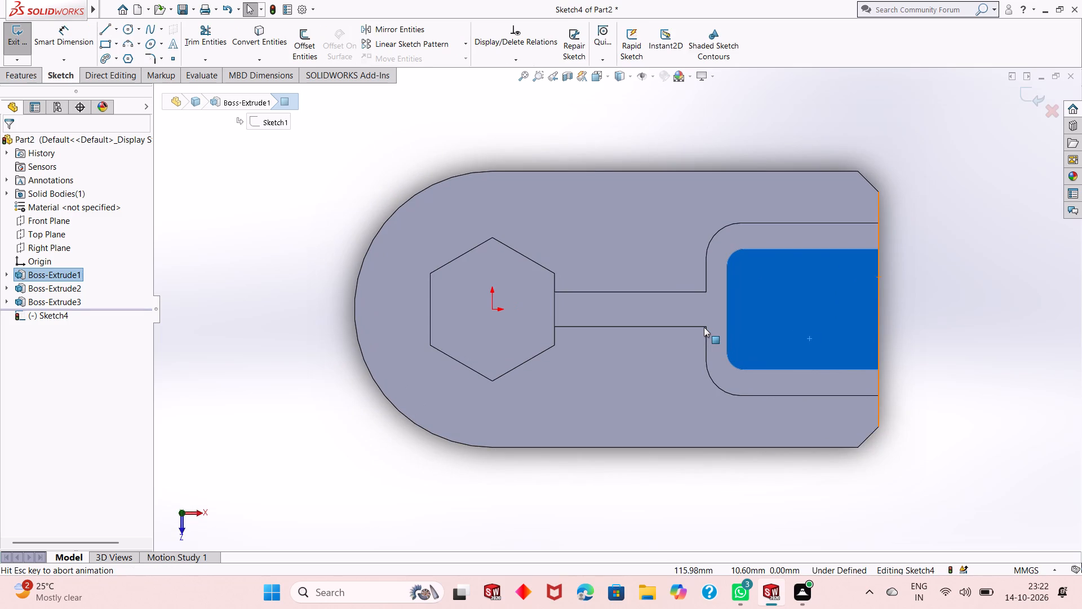
scroll(687, 341, "up", 2)
left_click(838, 306)
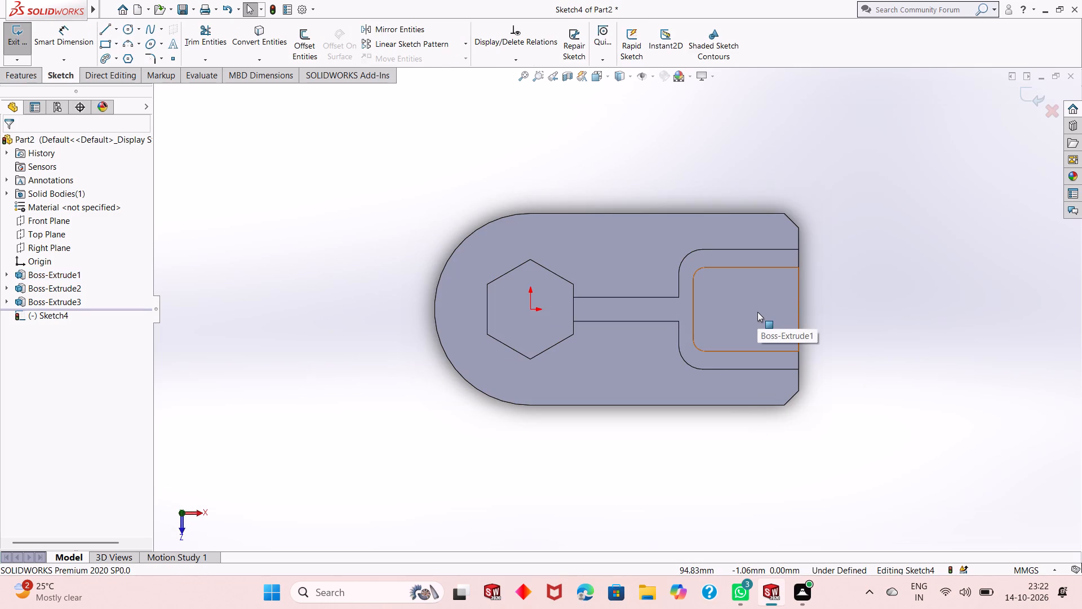
scroll(757, 312, "down", 2)
scroll(757, 312, "up", 2)
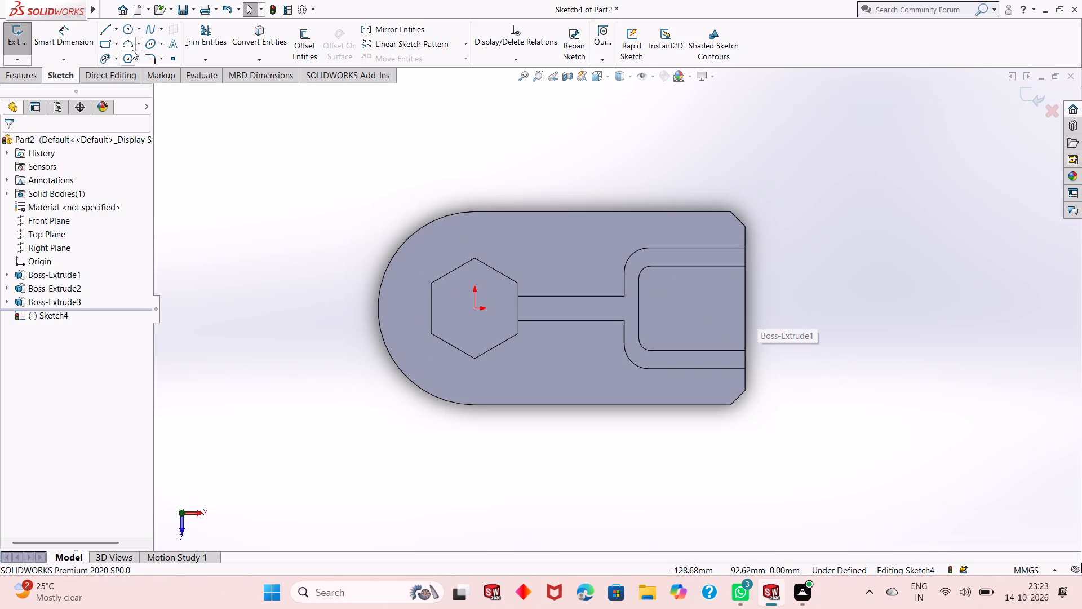
left_click(129, 32)
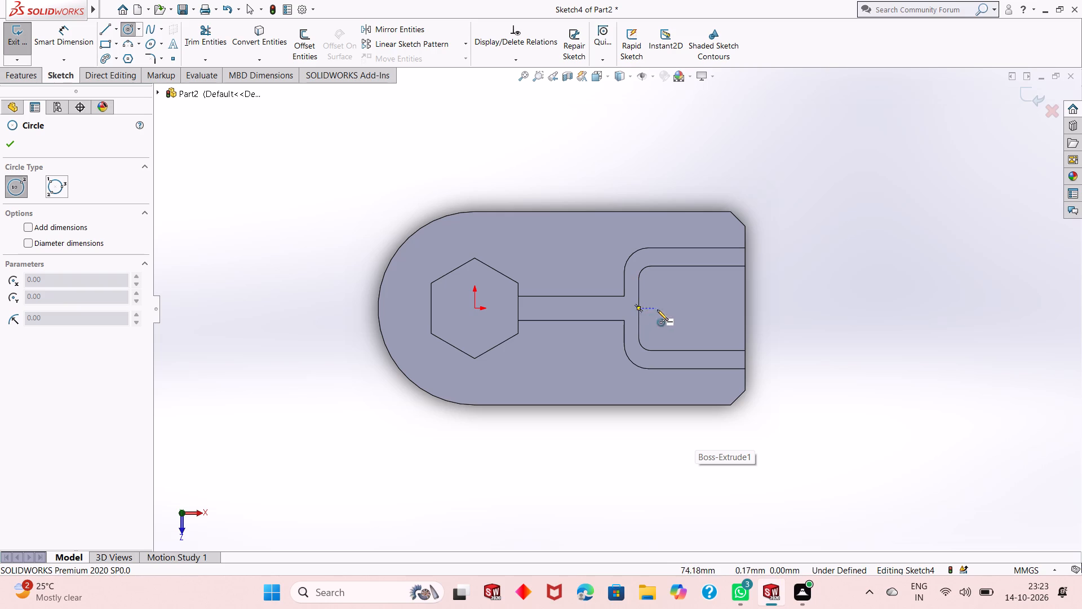
left_click(676, 307)
left_click(678, 290)
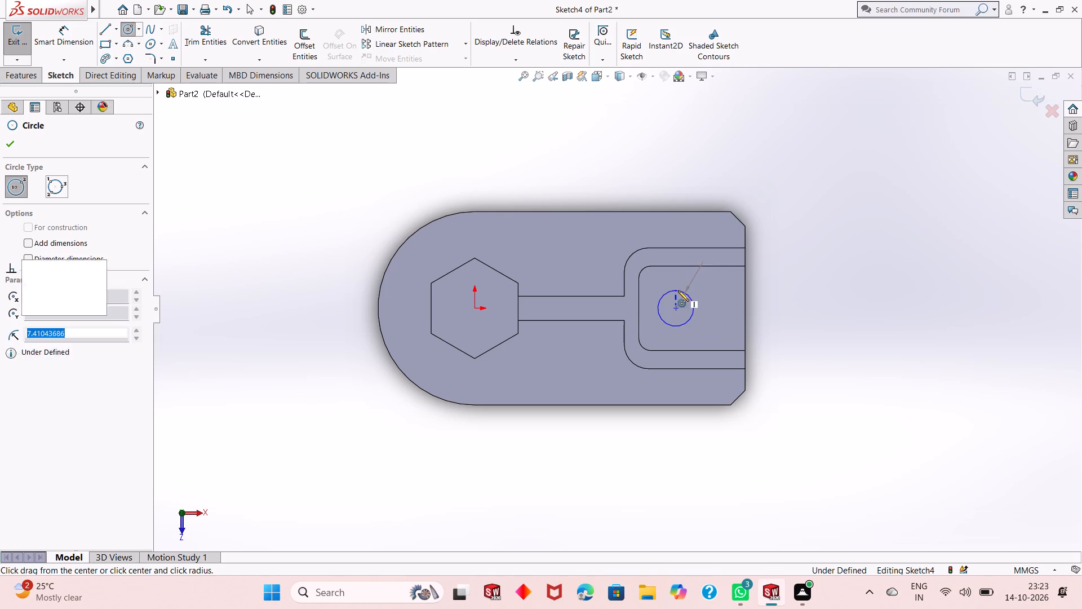
left_click(8, 147)
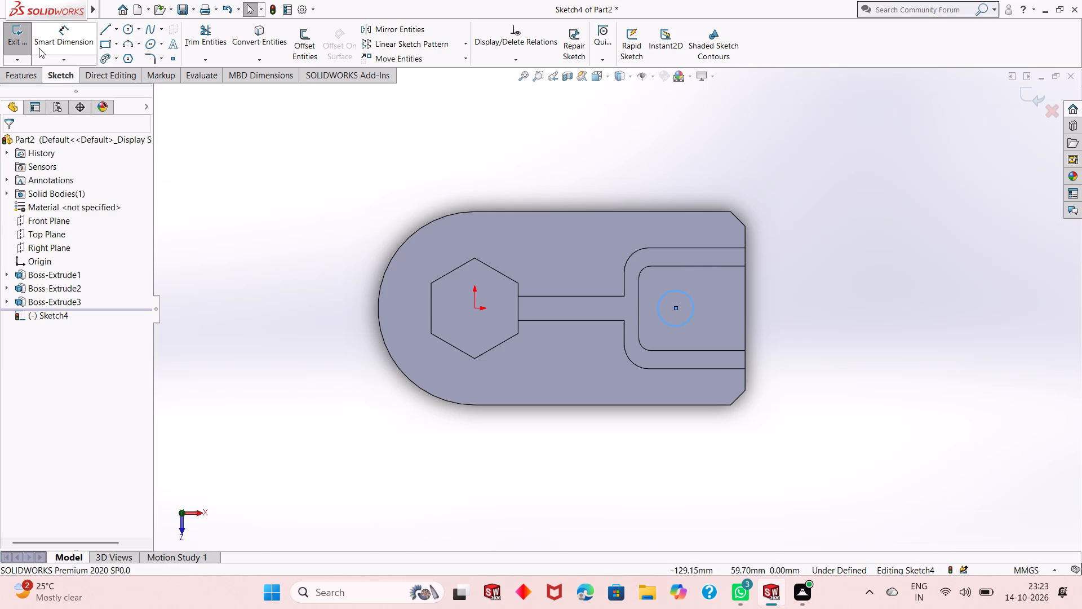
Dimension the circle's diameter as 20 mm.
left_click(39, 48)
left_click(688, 323)
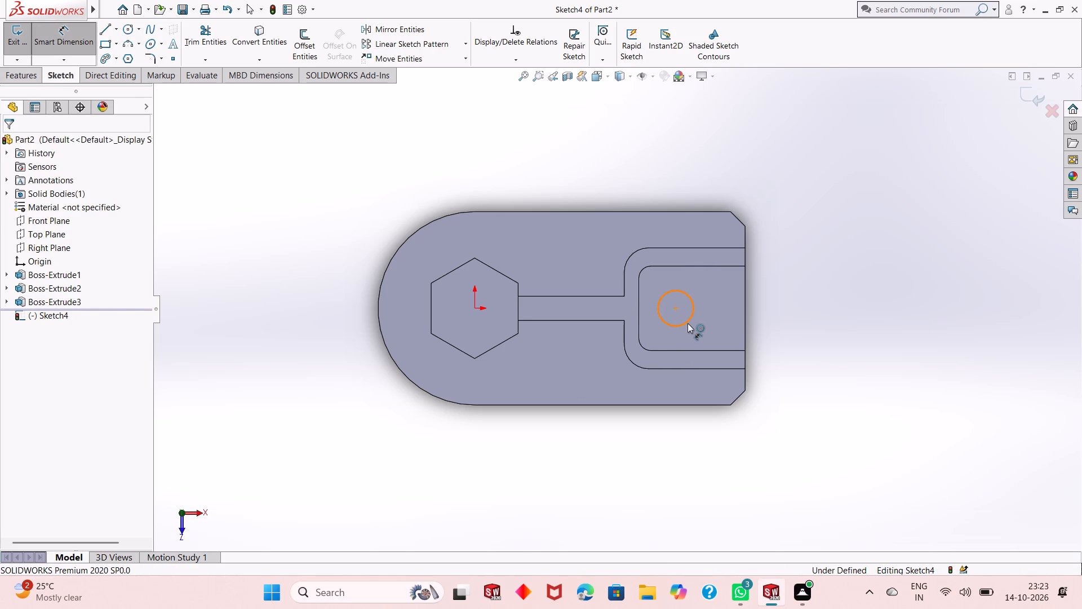
left_click(618, 420)
type("20")
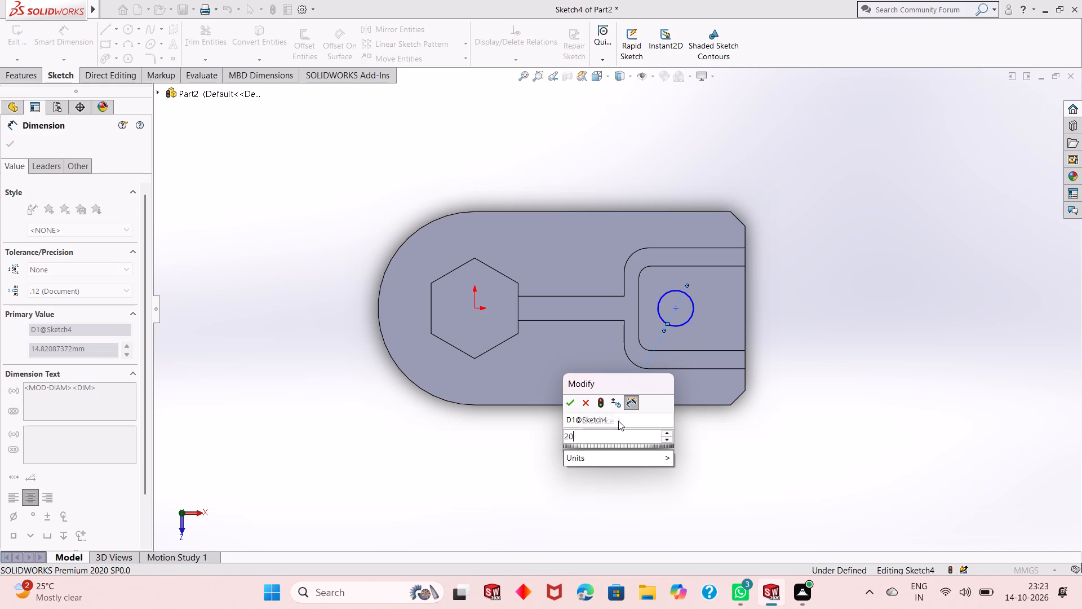
key("Return")
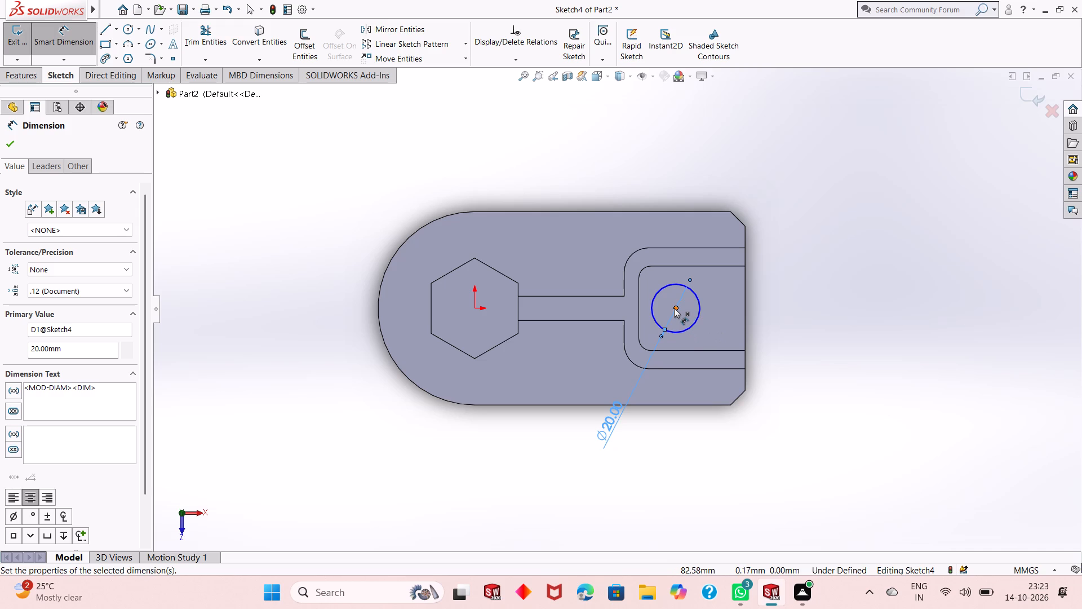
Dimension the horizontal distance from the circle's centre to the plate's straight end edge as 36 mm.
left_click(674, 308)
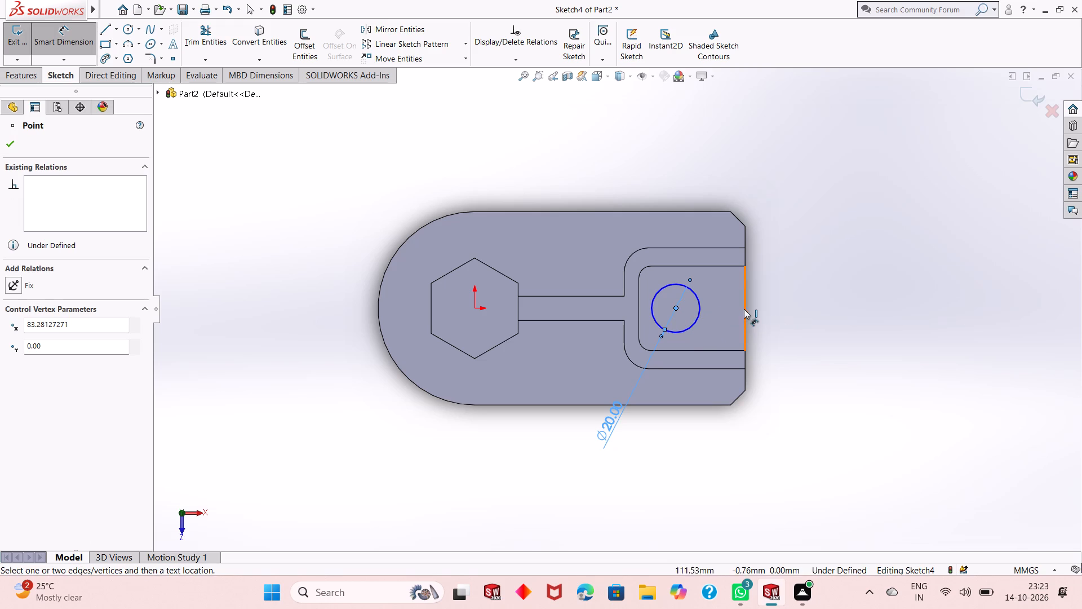
left_click(744, 309)
left_click(732, 436)
key("Return")
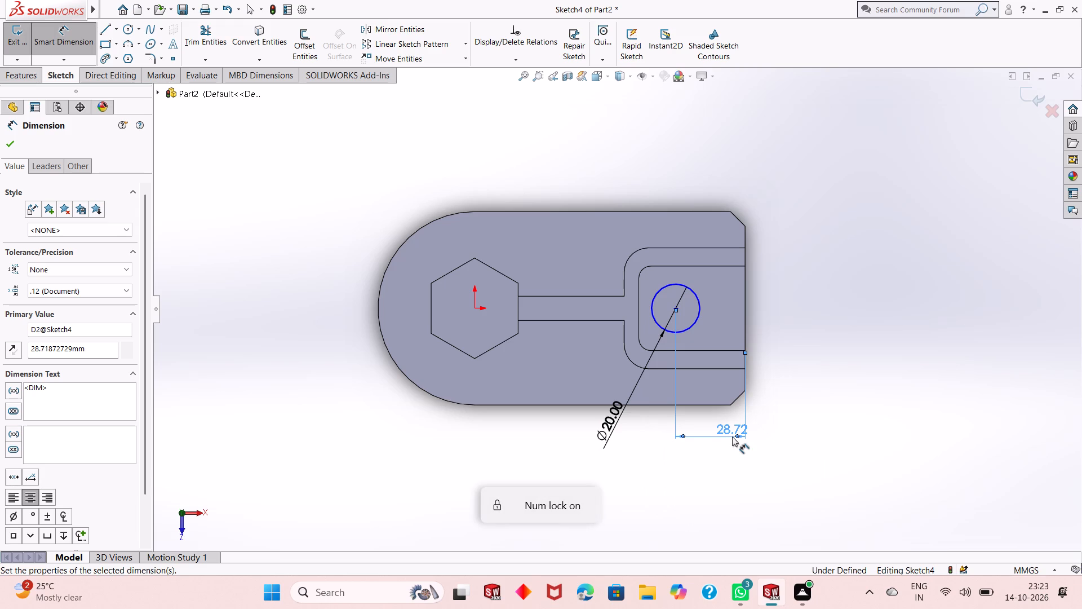
key("BackSpace")
key("BackSpace")
left_click(732, 439)
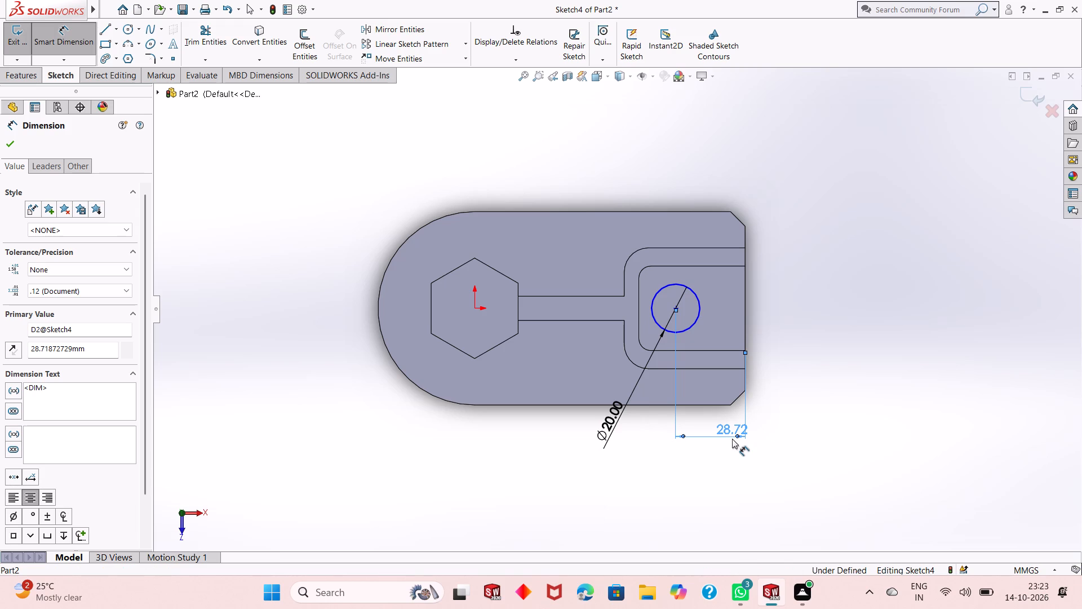
left_click(732, 439)
left_click(734, 433)
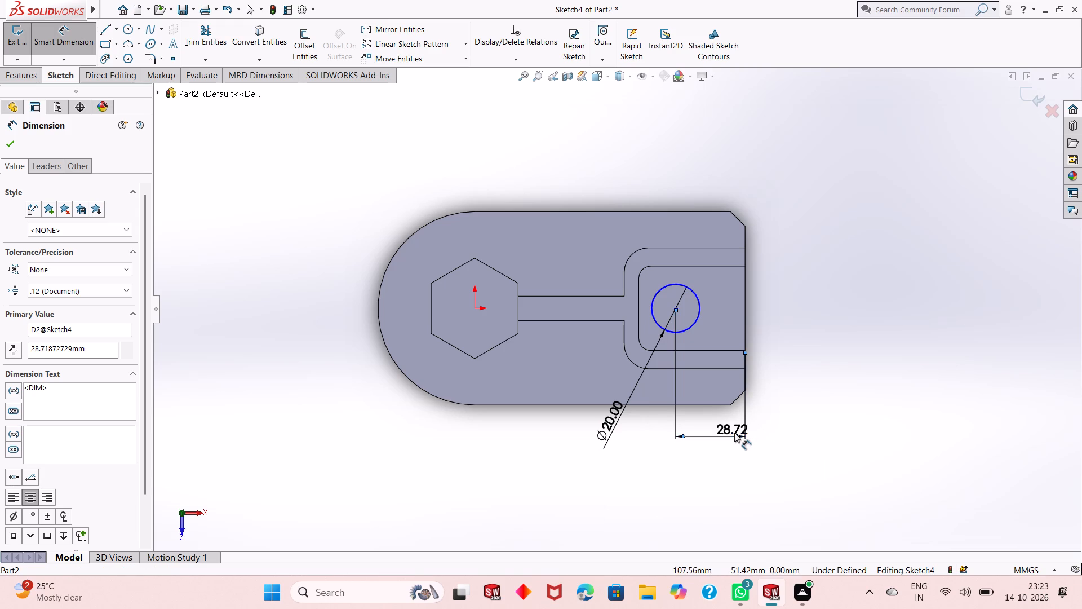
double_click(734, 431)
key("2")
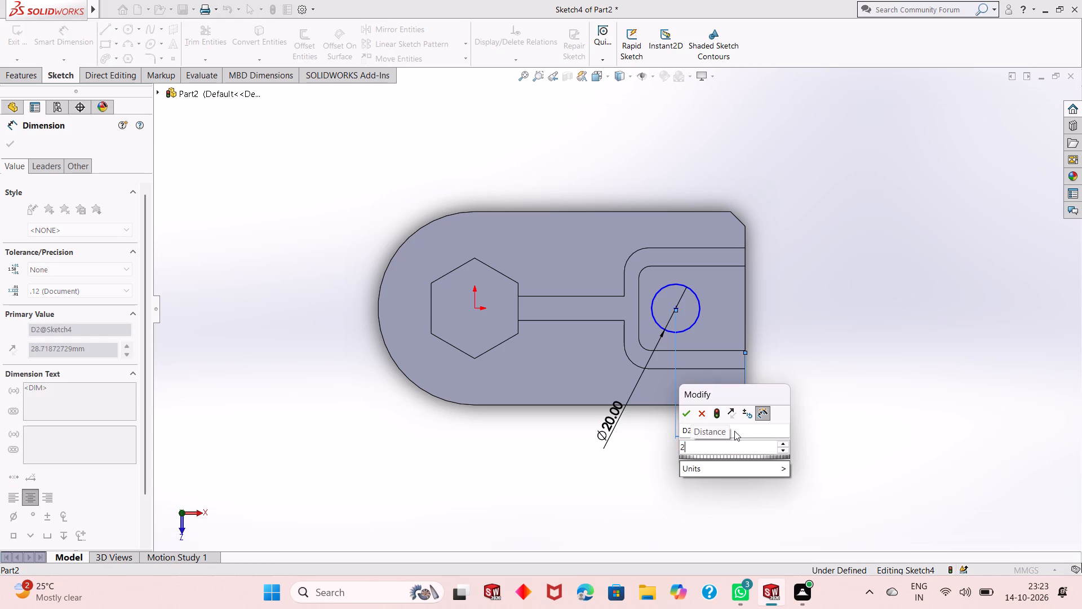
key("BackSpace")
type("36")
key("Return")
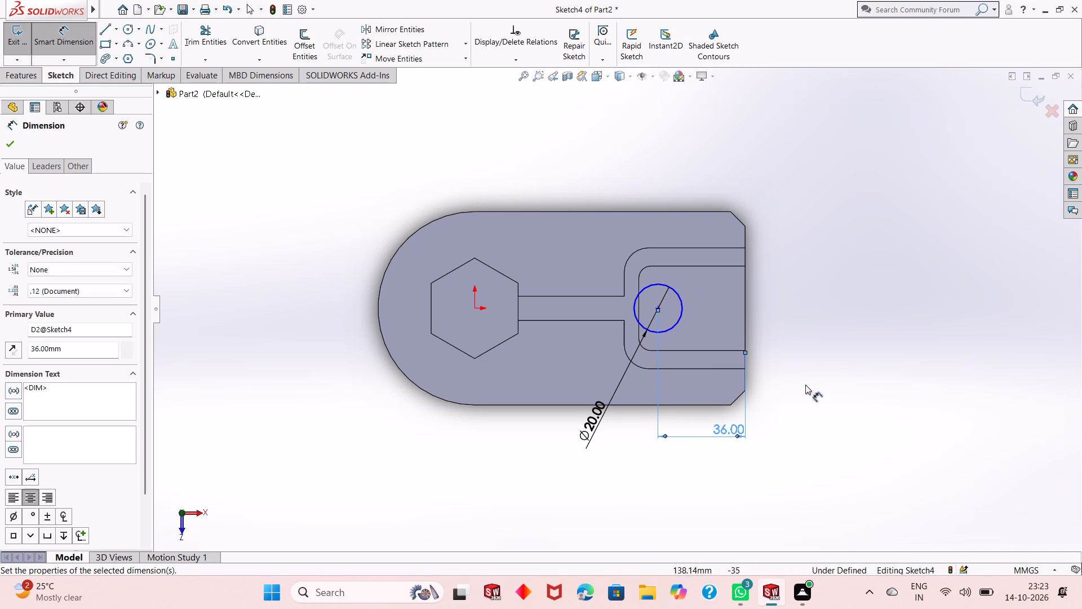
Set the distance between the circle's centre and the plate's straight end edge to 26 mm.
middle_click(770, 313)
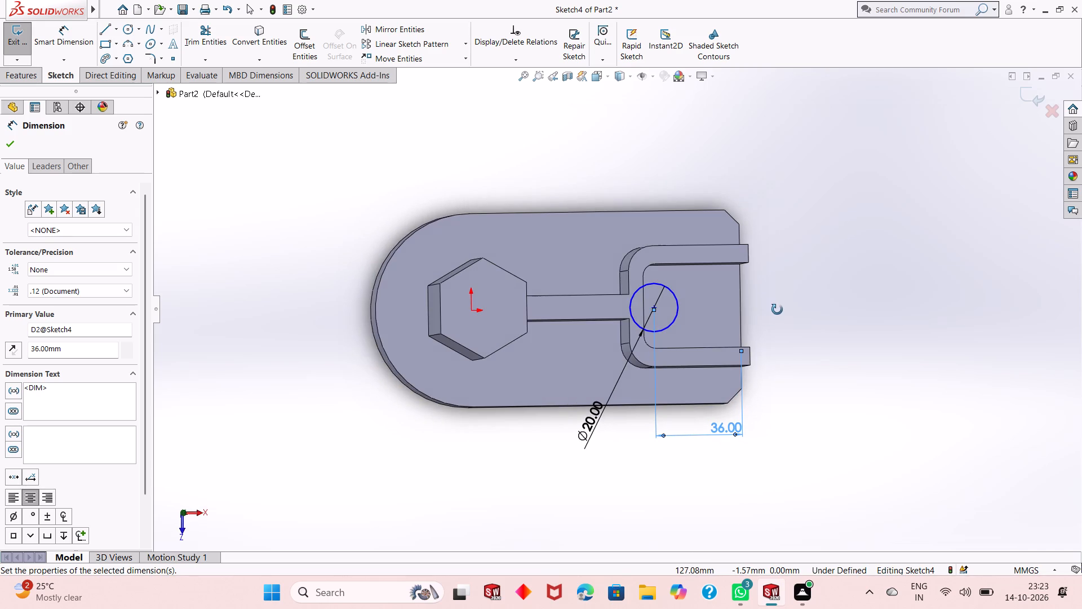
double_click(738, 423)
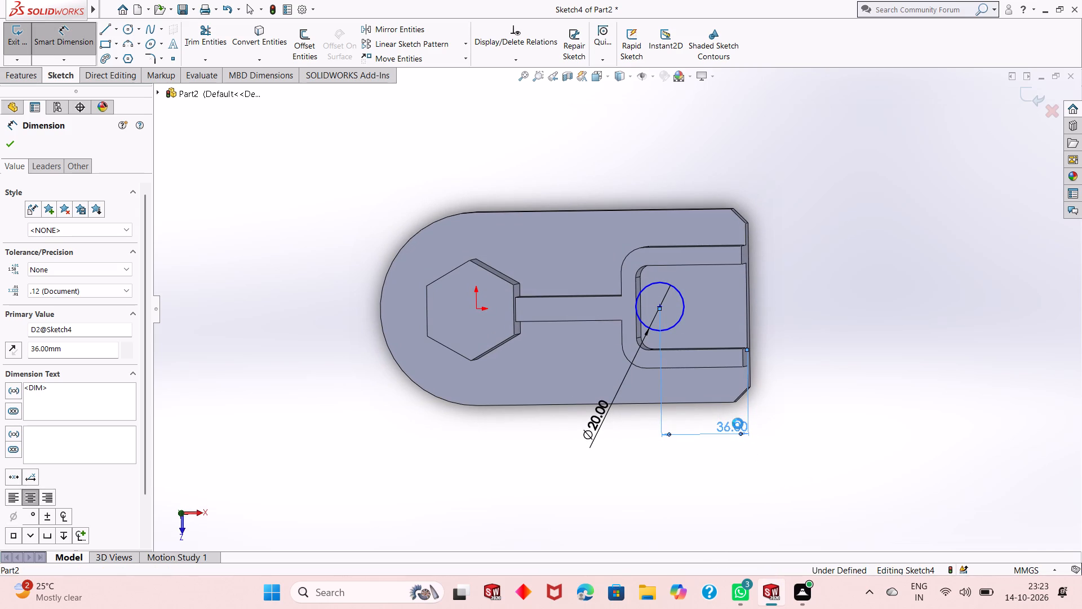
type("26")
key("Return")
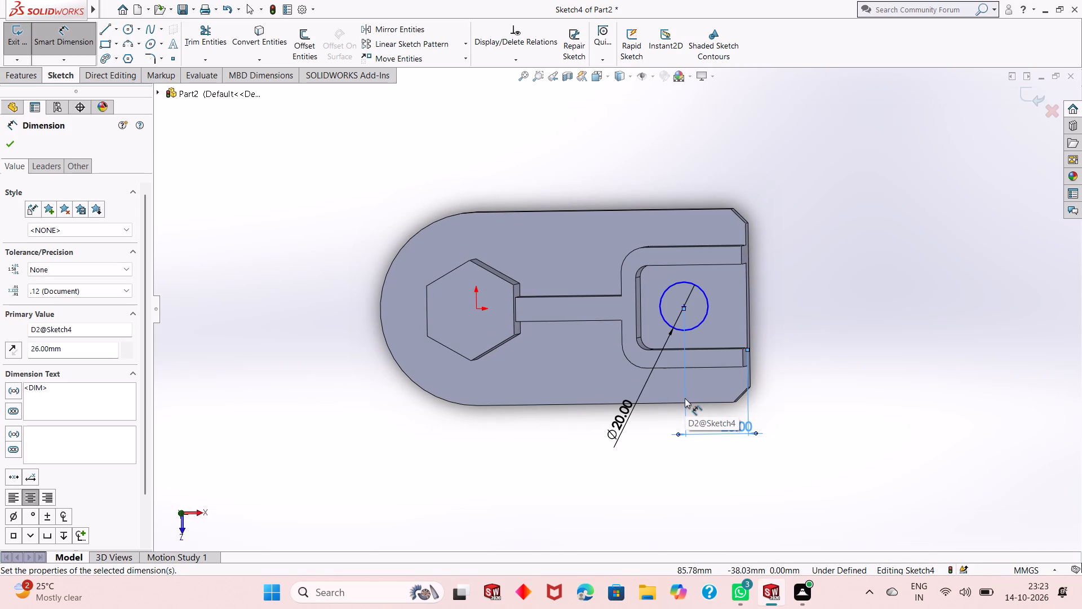
middle_click_drag(685, 397, 687, 376)
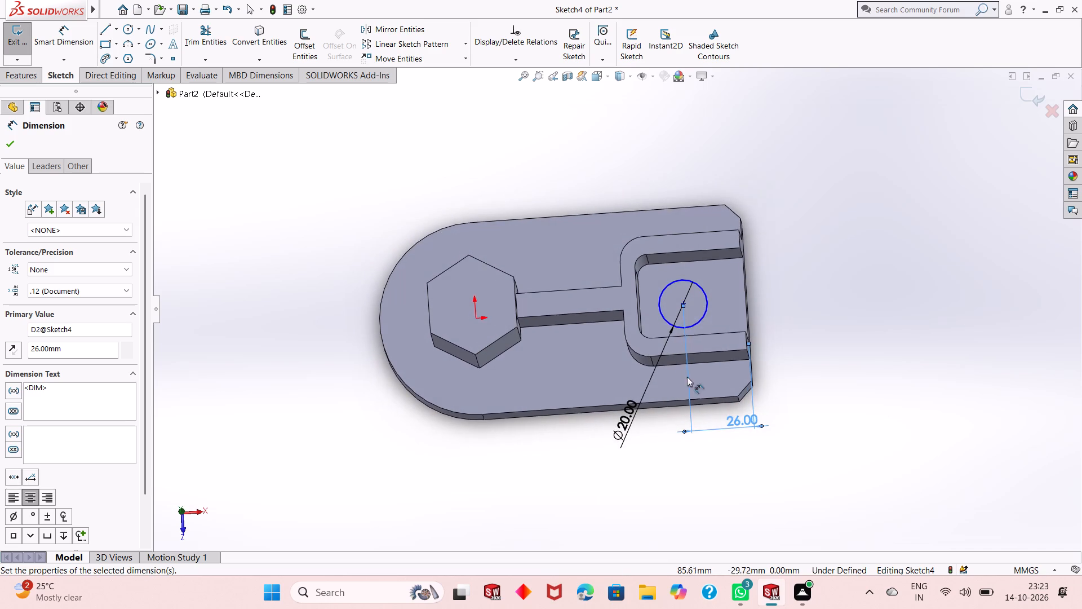
scroll(666, 280, "down", 1)
right_click(786, 258)
left_click(804, 289)
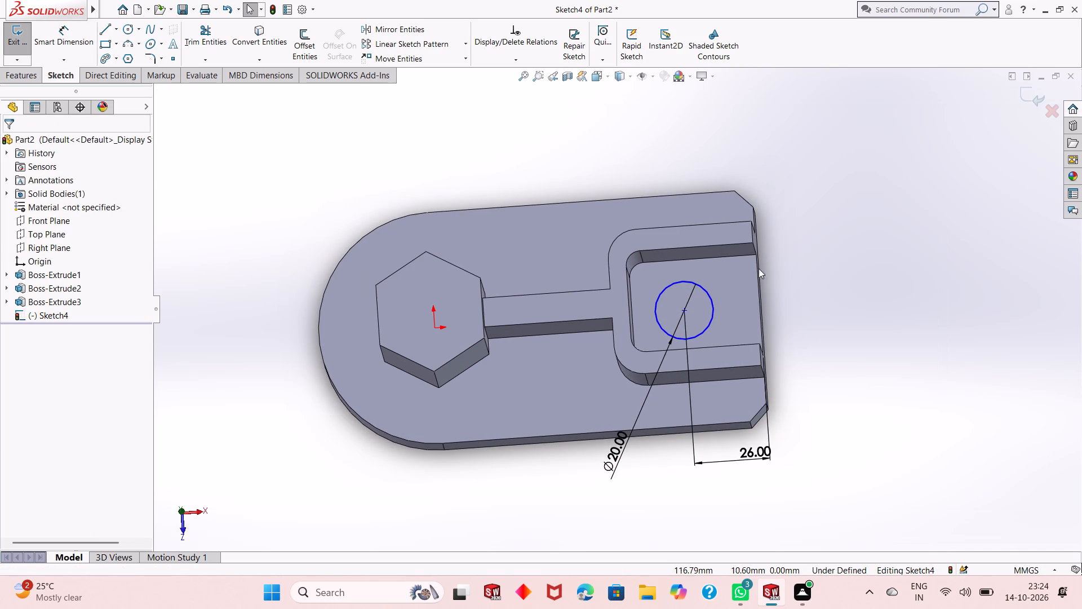
Draw two 26 mm horizontal lines tangent to the circle, joined by a vertical line along the plate's straight end edge.
left_click(103, 26)
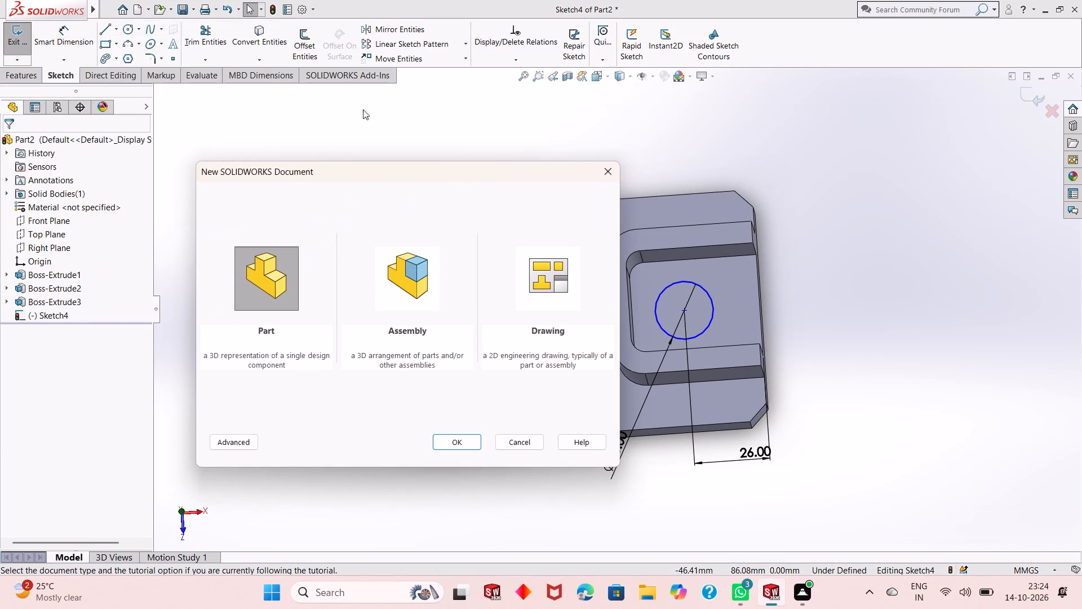
left_click(597, 167)
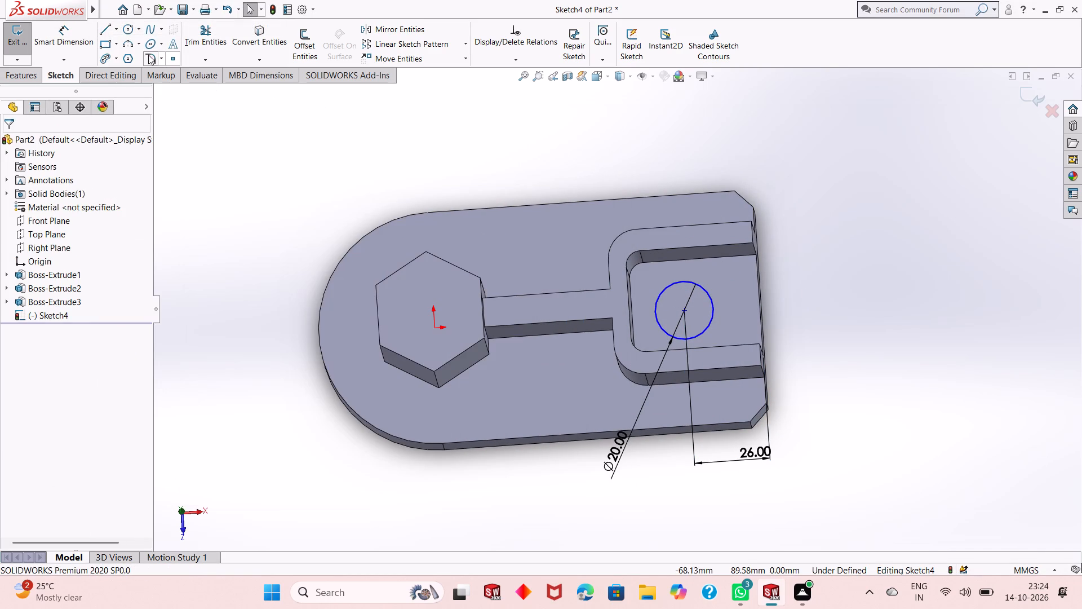
left_click(104, 28)
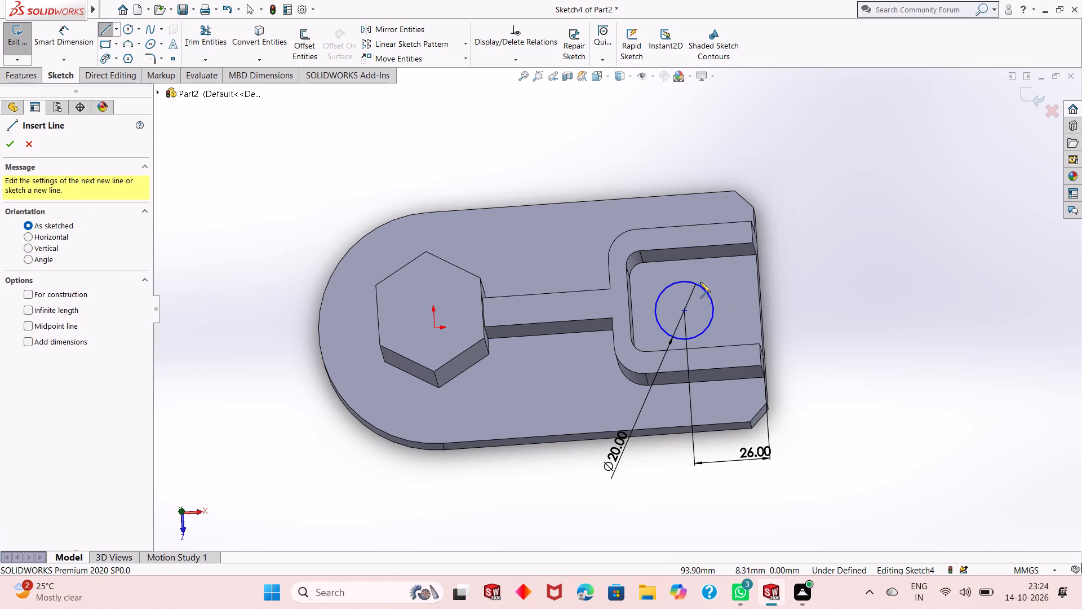
left_click(682, 280)
left_click(757, 275)
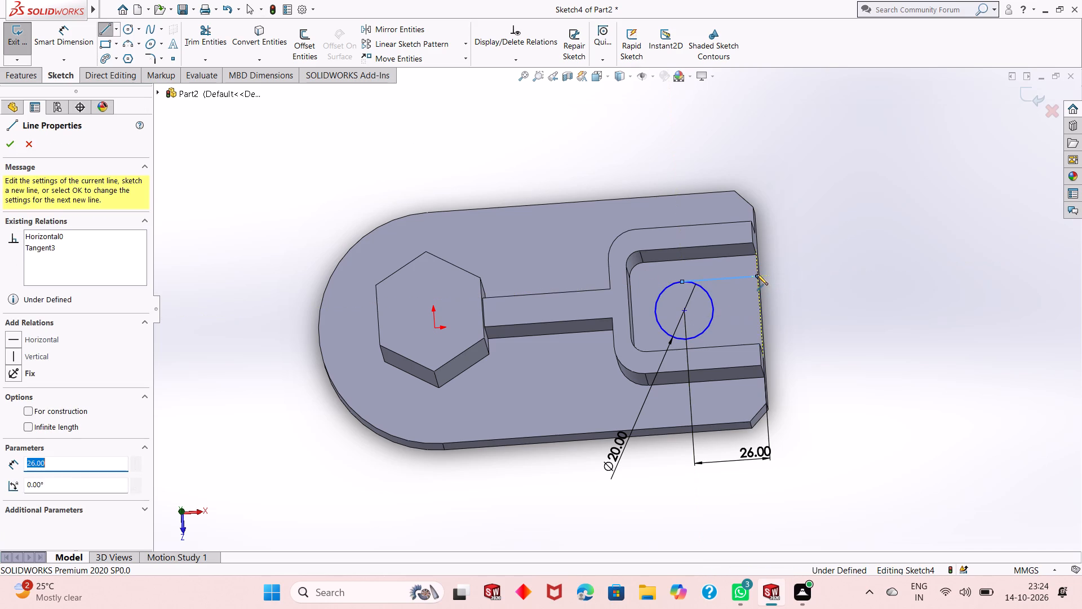
left_click(760, 332)
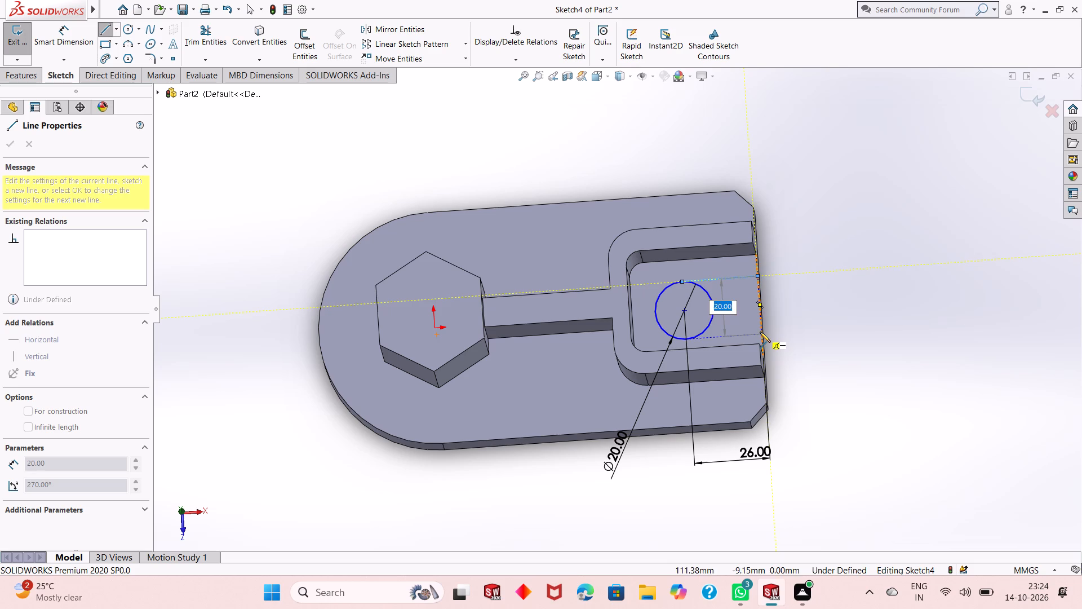
left_click(688, 341)
right_click(815, 297)
left_click(832, 303)
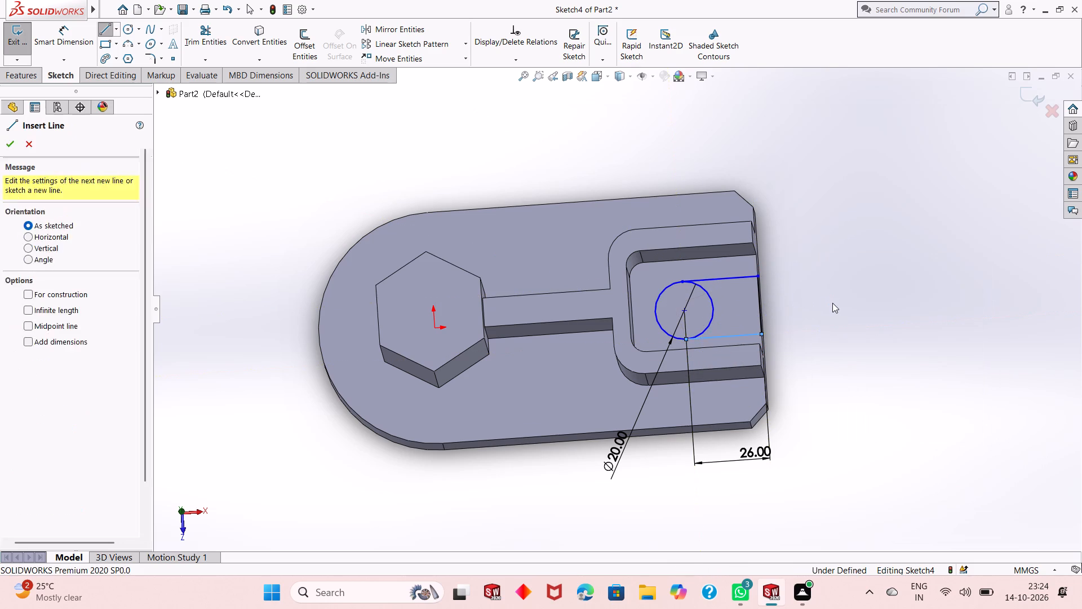
Trim away the half of the 20 mm circle that lies between the two tangent lines, leaving a round-ended slot outline.
key("ctrl+8")
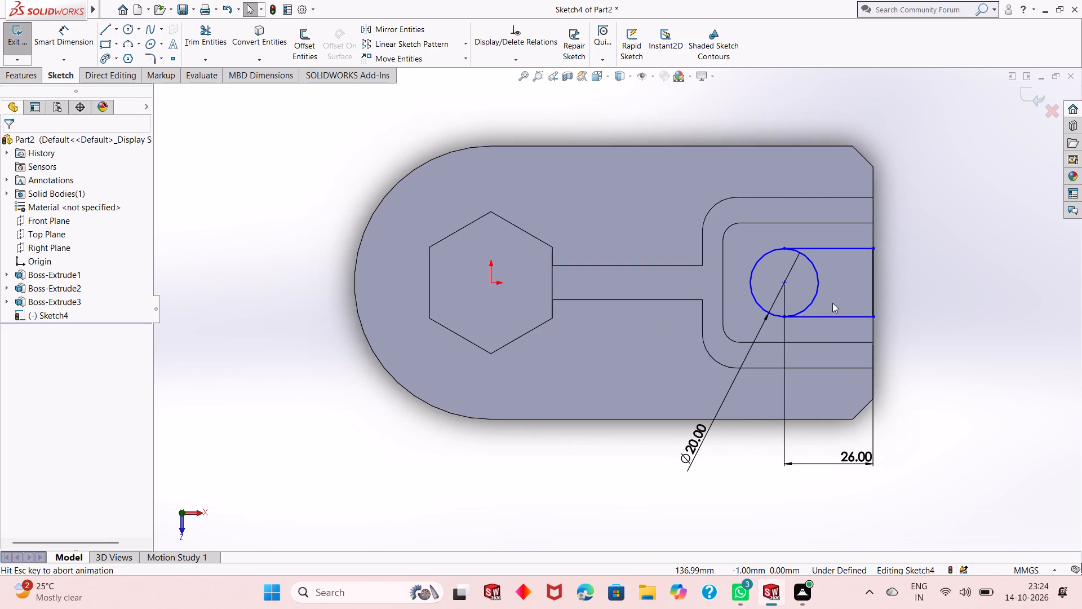
scroll(832, 303, "up", 1)
scroll(865, 271, "down", 1)
scroll(728, 278, "down", 1)
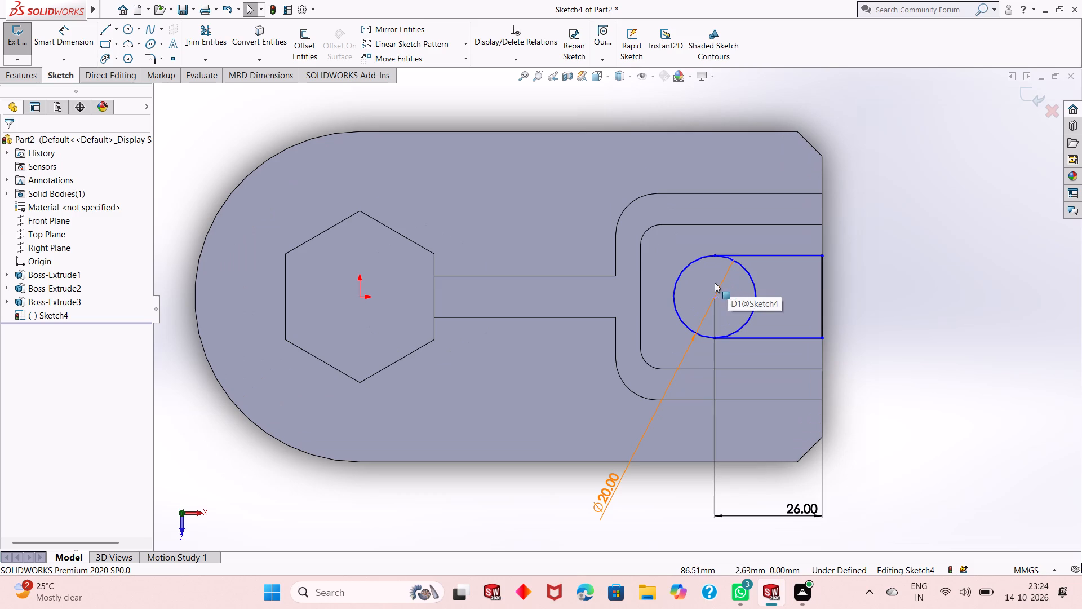
left_click(203, 35)
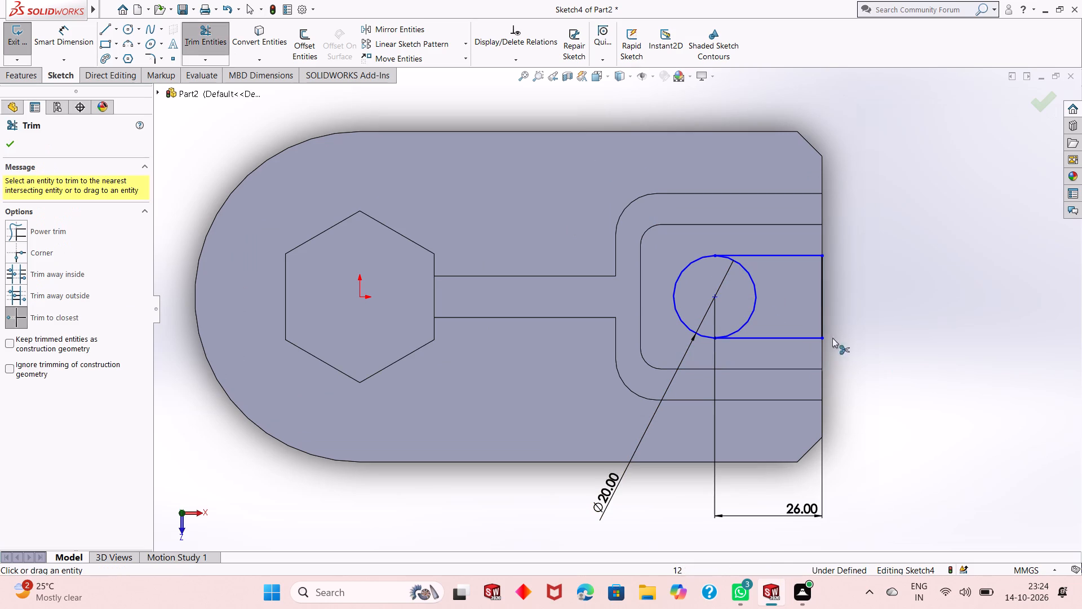
left_click(756, 312)
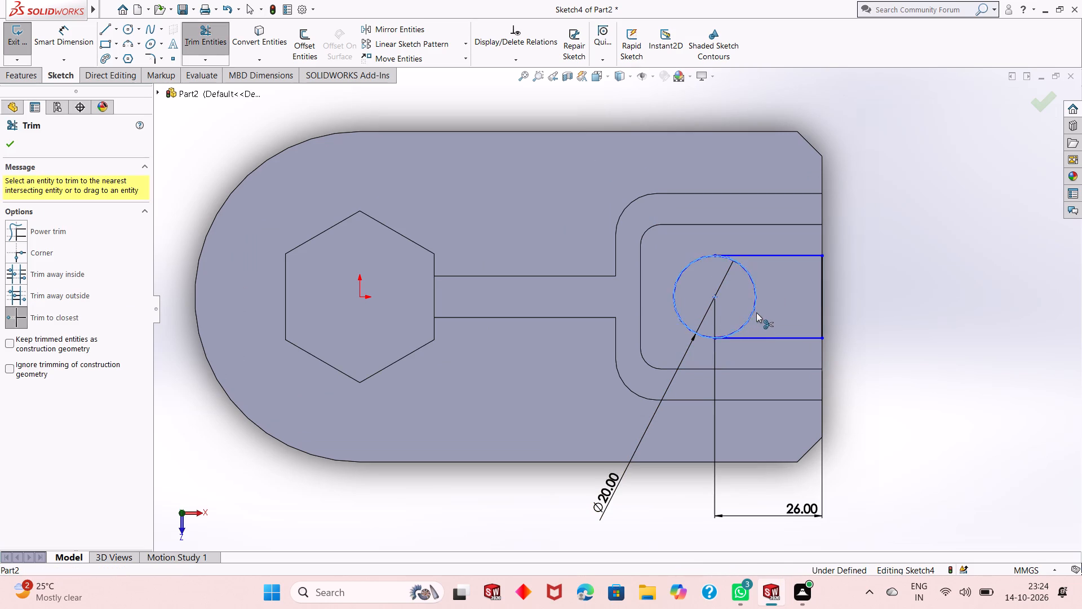
right_click(926, 288)
left_click(943, 325)
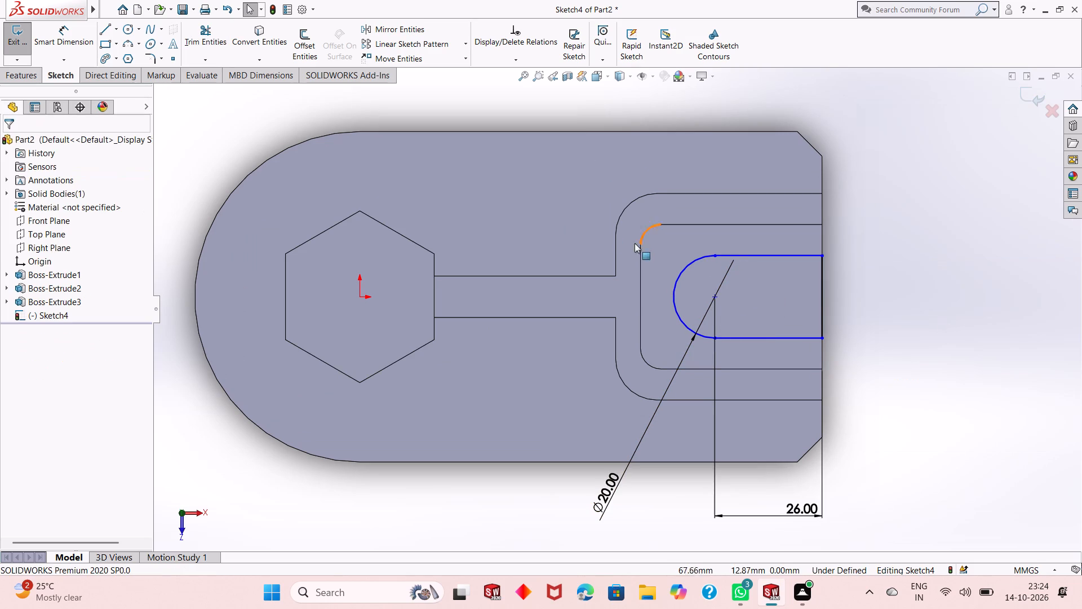
Draw a horizontal centerline about 14 mm long from the origin toward the slot profile.
left_click(118, 29)
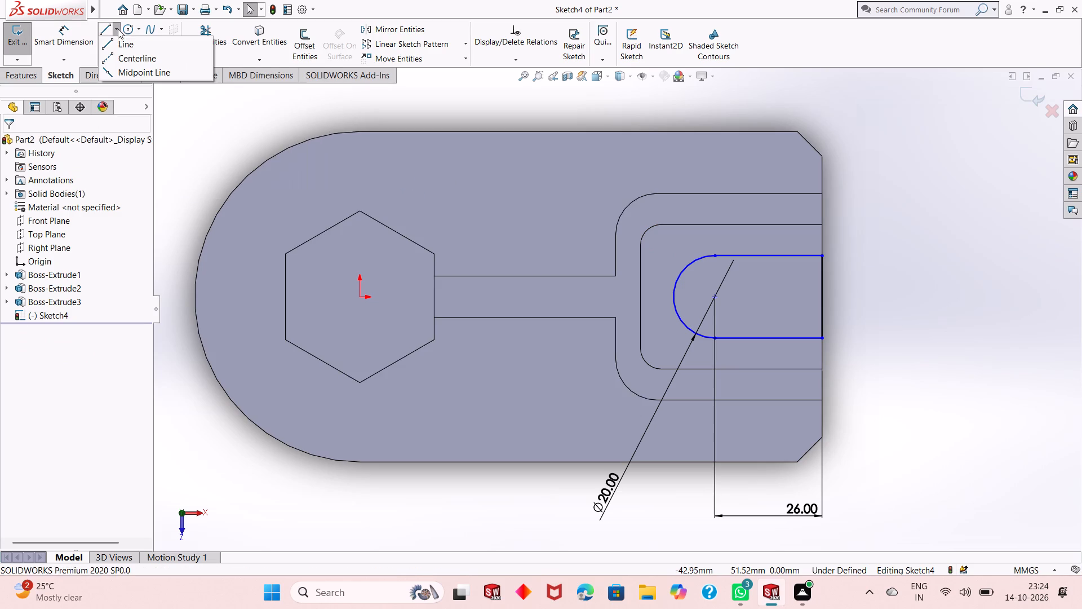
left_click(128, 60)
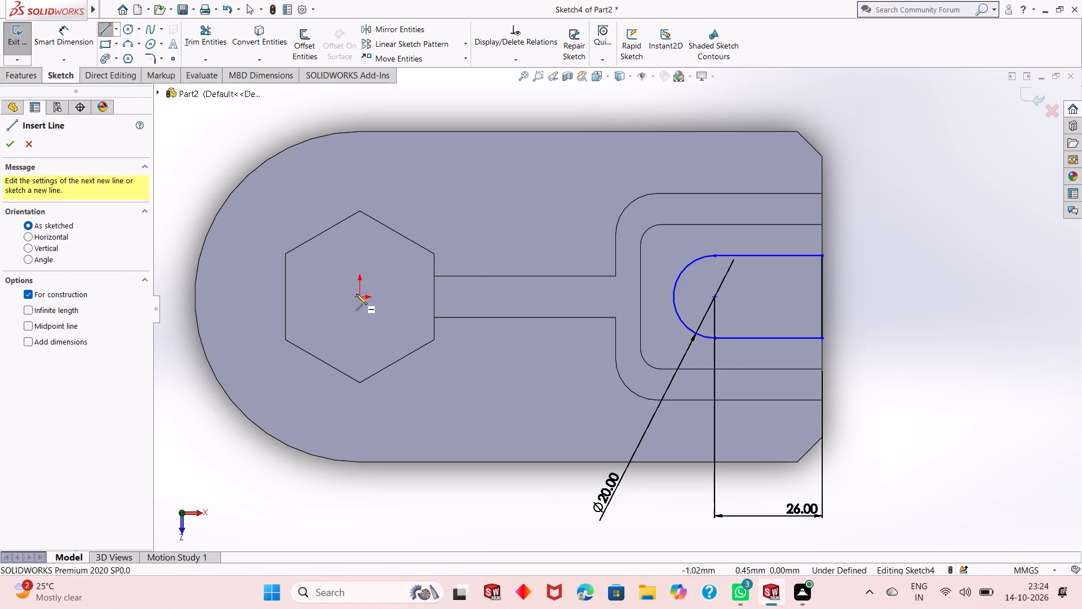
left_click(360, 299)
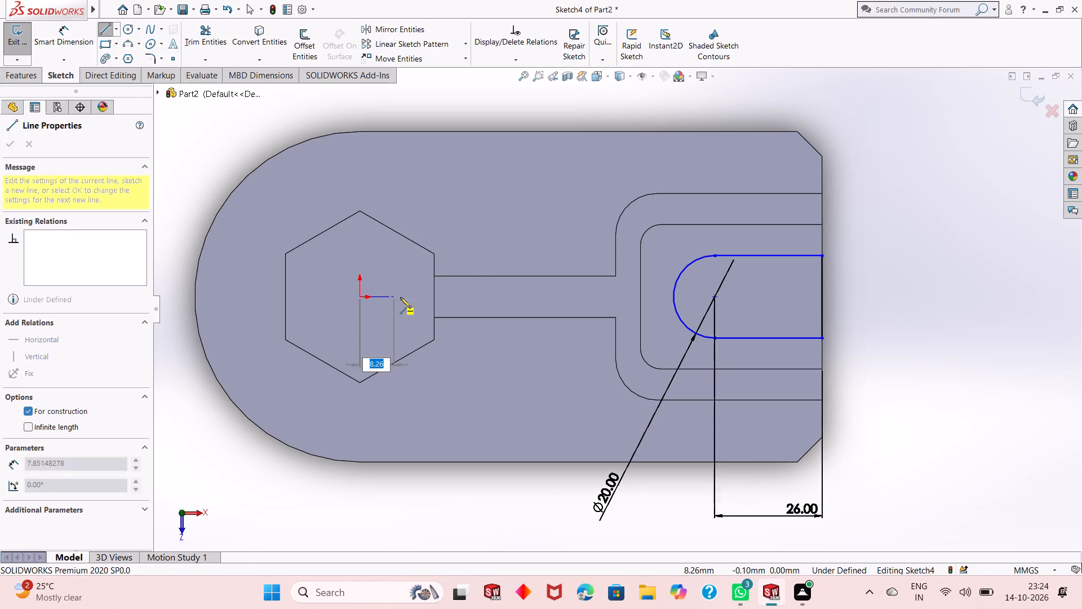
left_click(416, 297)
right_click(416, 297)
left_click(430, 303)
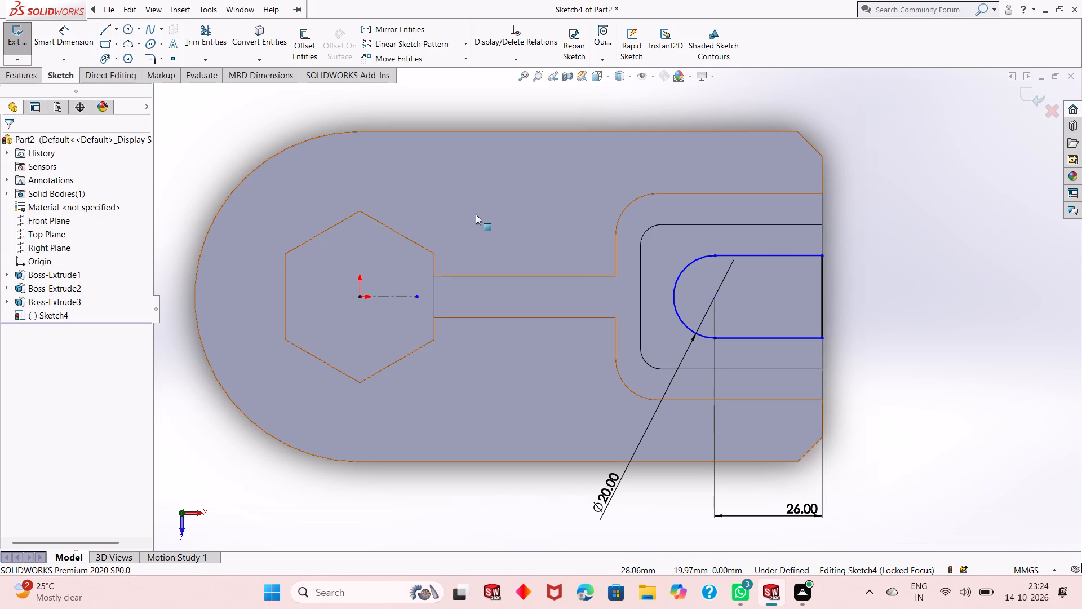
Make the slot's two horizontal lines symmetric about the centerline.
left_click(752, 256)
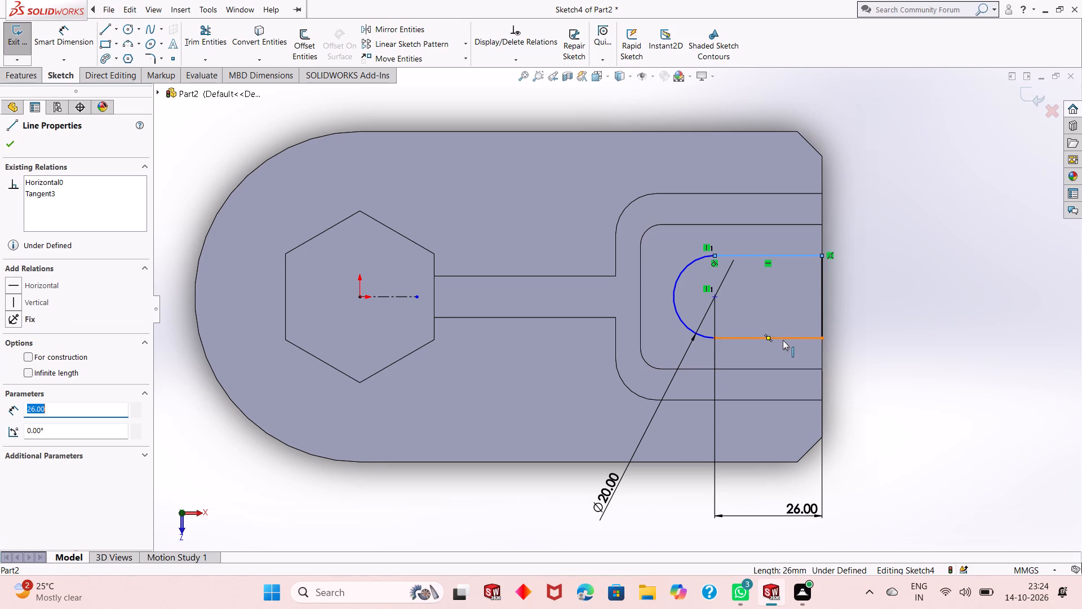
left_click(783, 341)
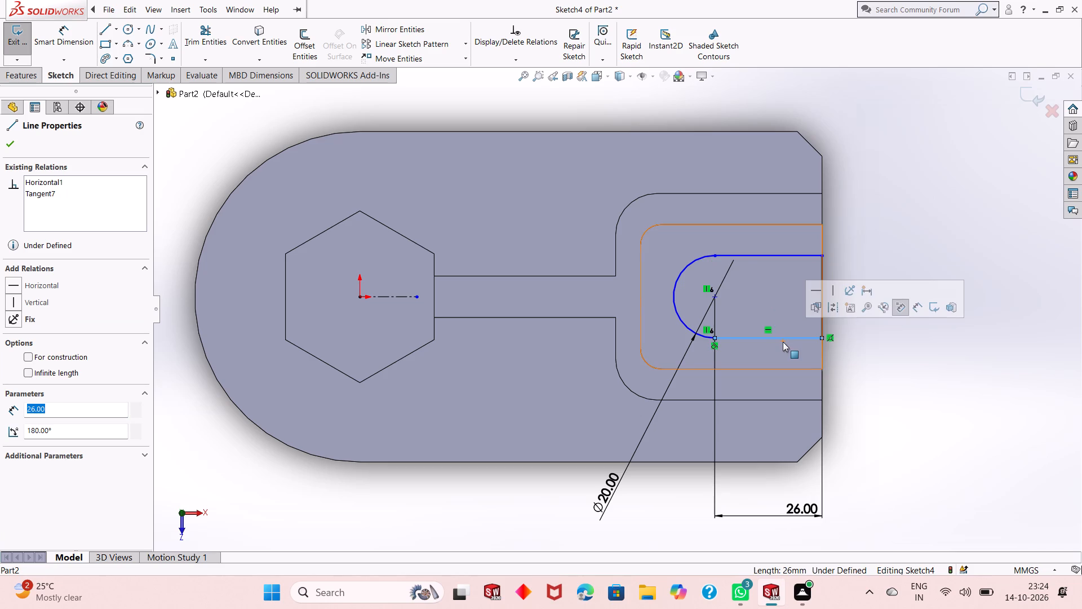
left_click(777, 258, "ctrl")
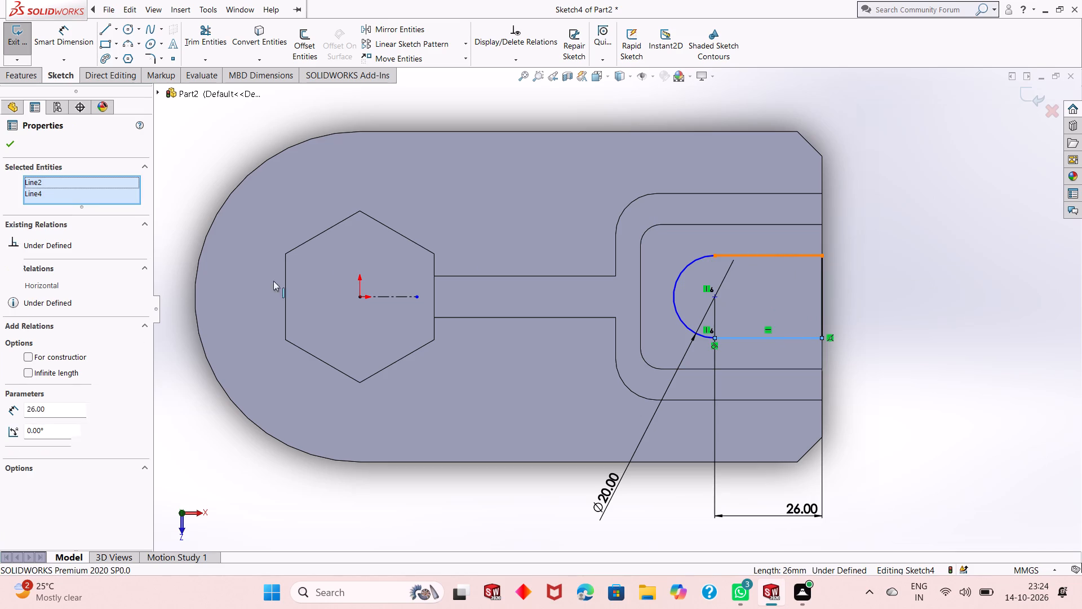
left_click(385, 296, "ctrl")
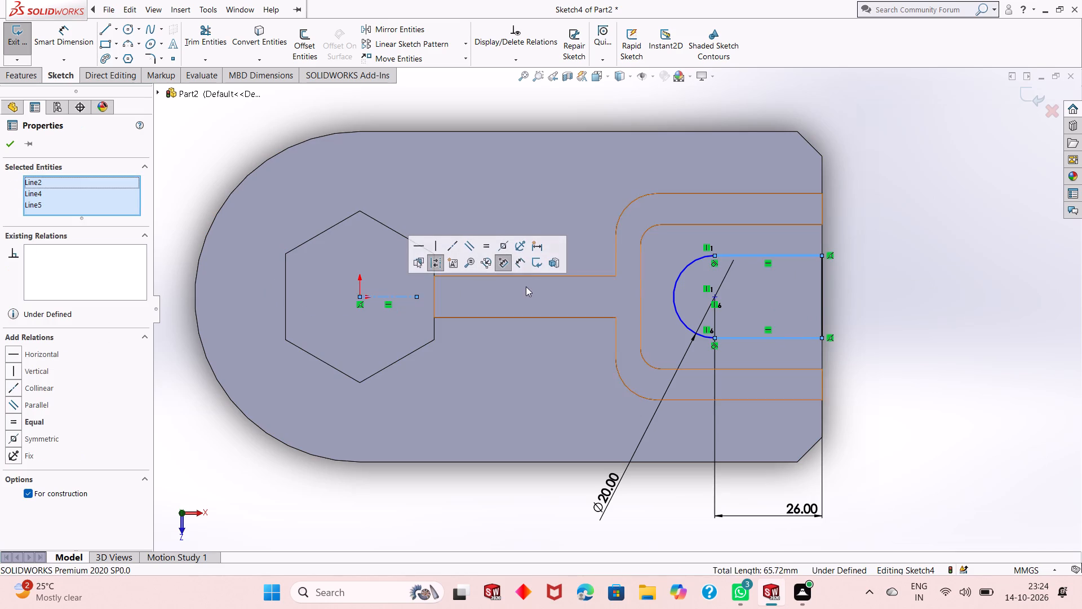
left_click(505, 247)
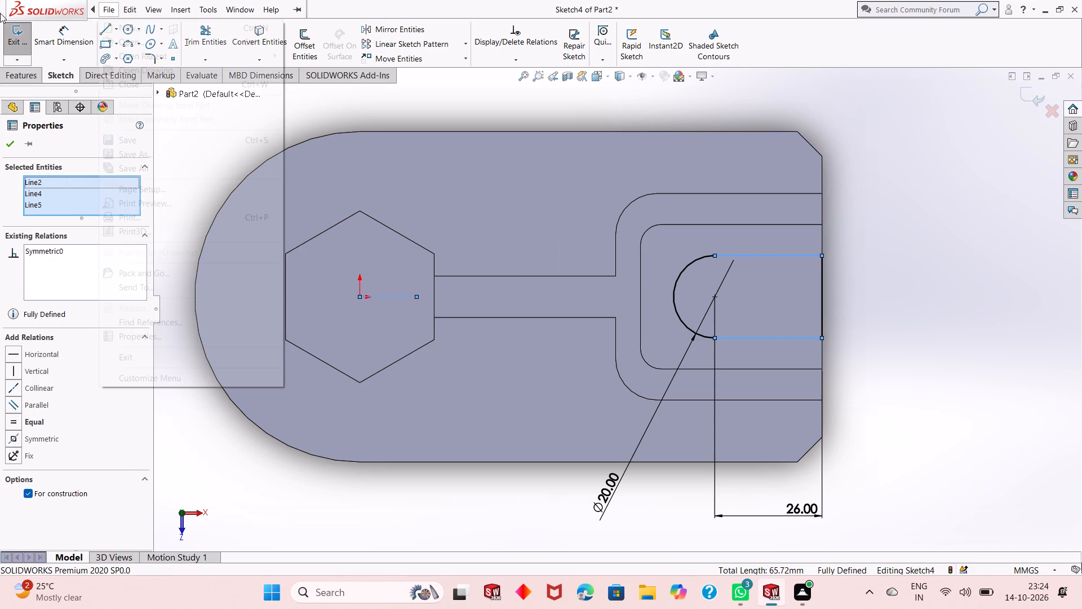
left_click(71, 45)
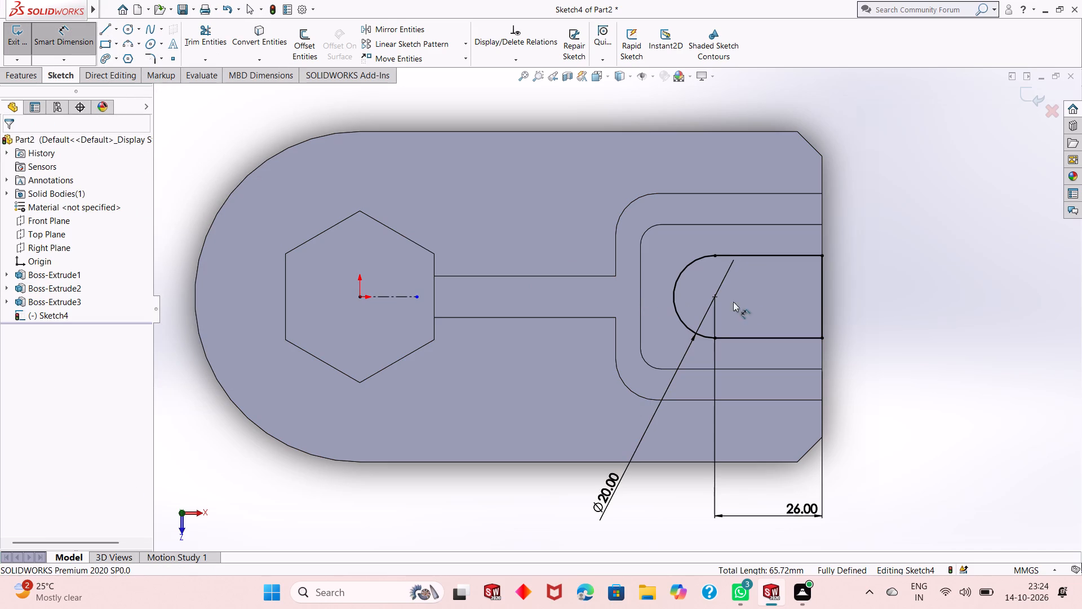
key("Escape")
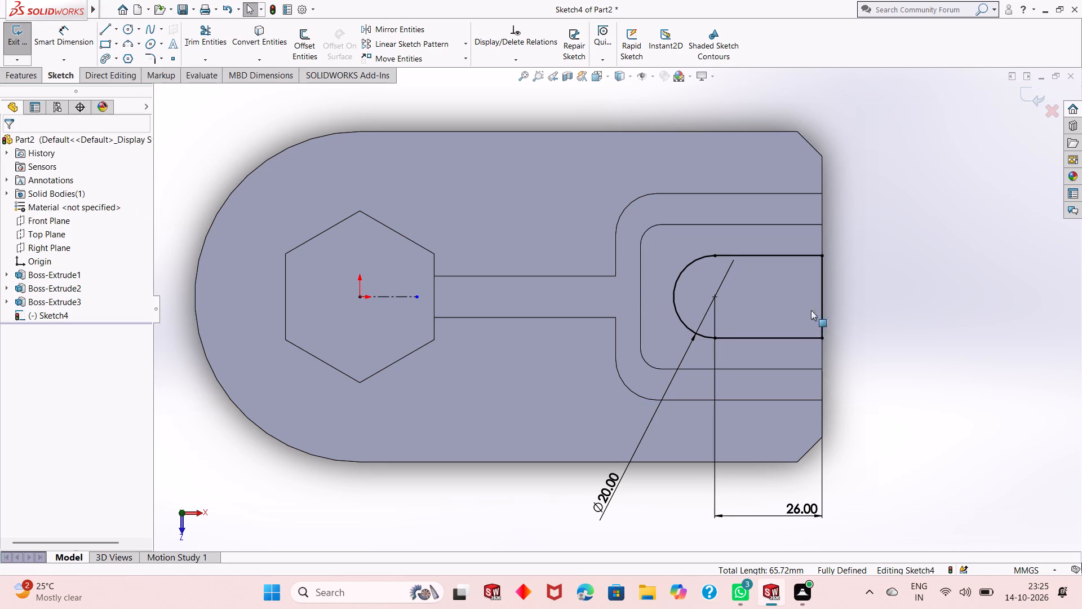
Cut-extrude the round-ended slot profile into the plate to a blind depth of 8 mm.
left_click(36, 75)
left_click(190, 46)
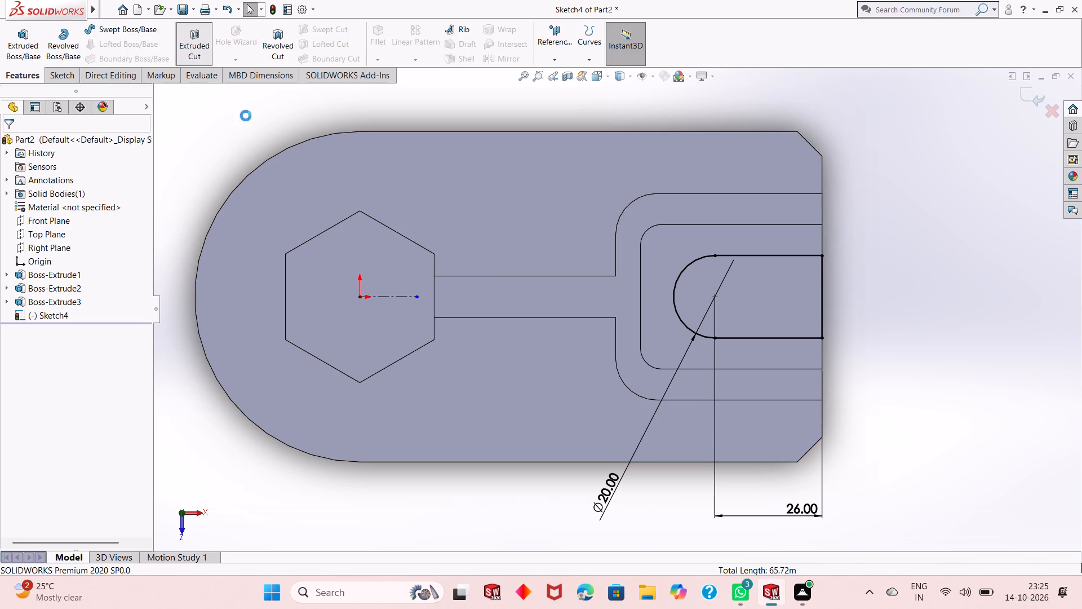
middle_click_drag(571, 332, 555, 182)
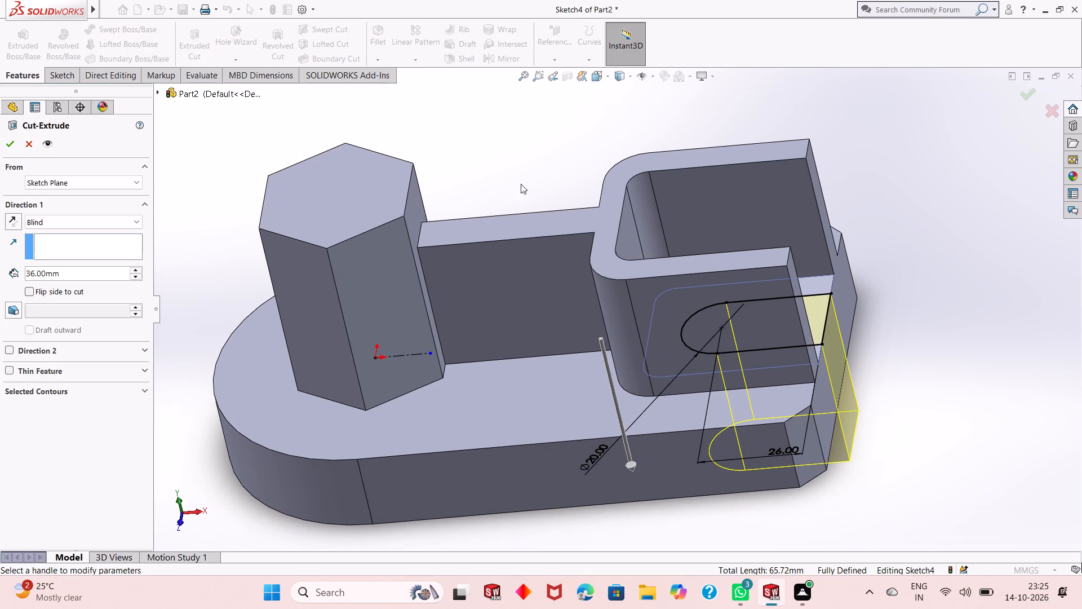
middle_click_drag(514, 235, 495, 183)
middle_click_drag(495, 183, 484, 183)
middle_click(482, 183)
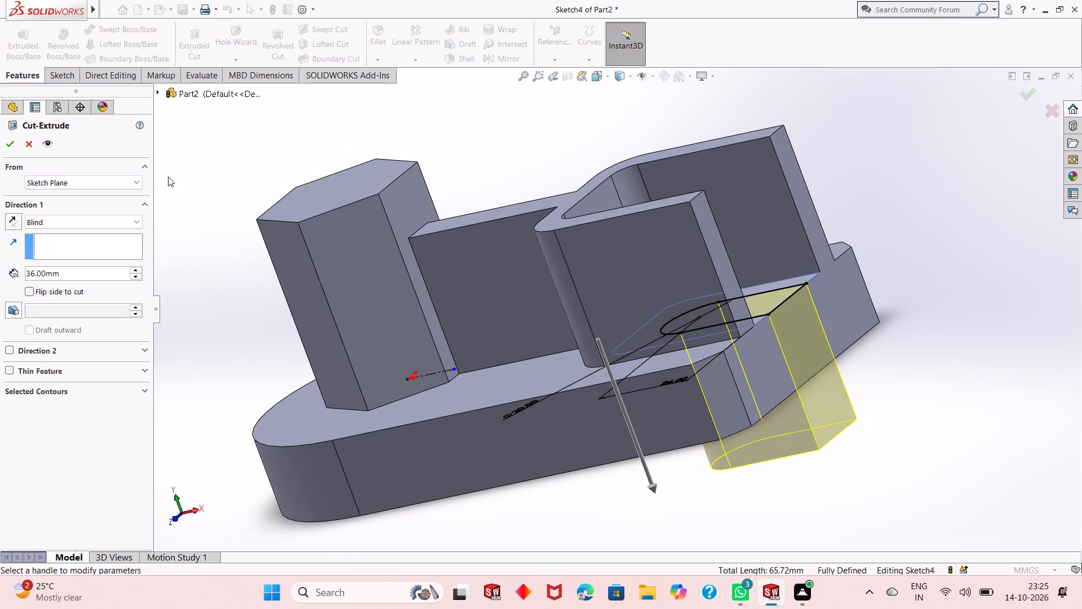
double_click(78, 272)
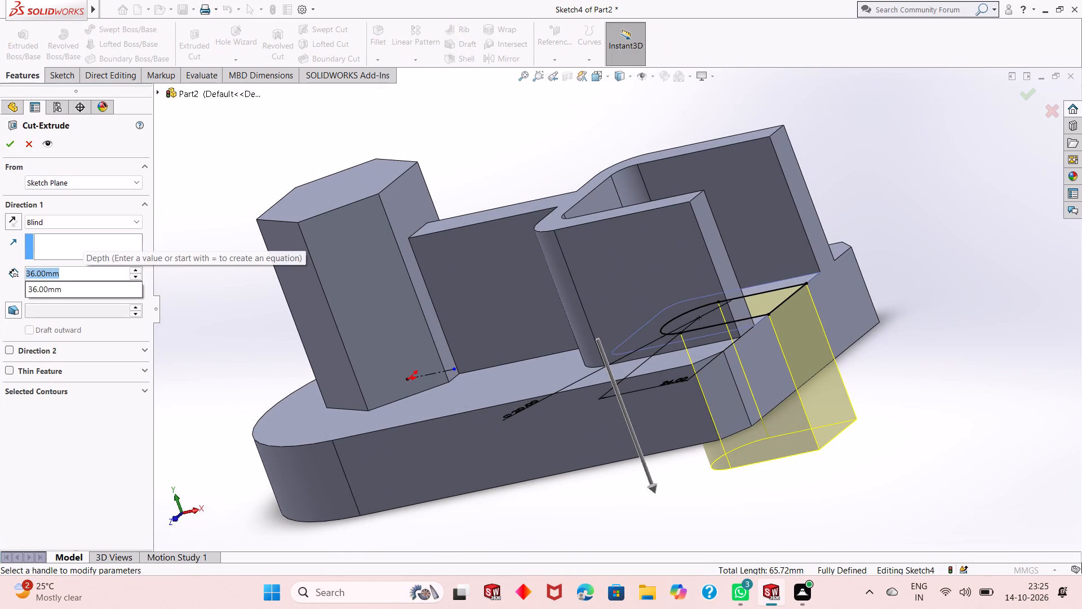
key("8")
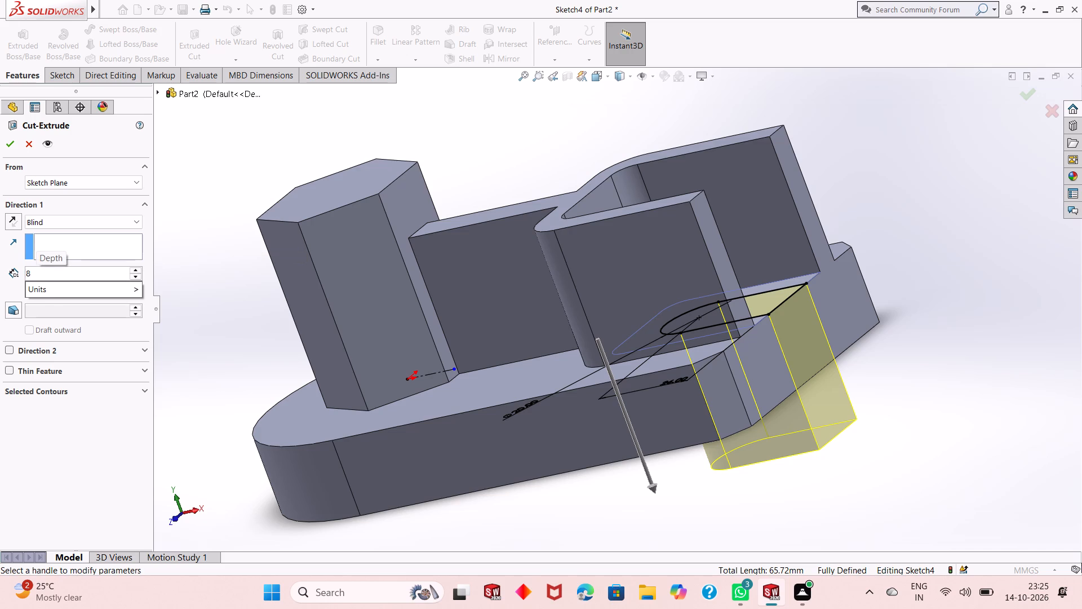
key("Return")
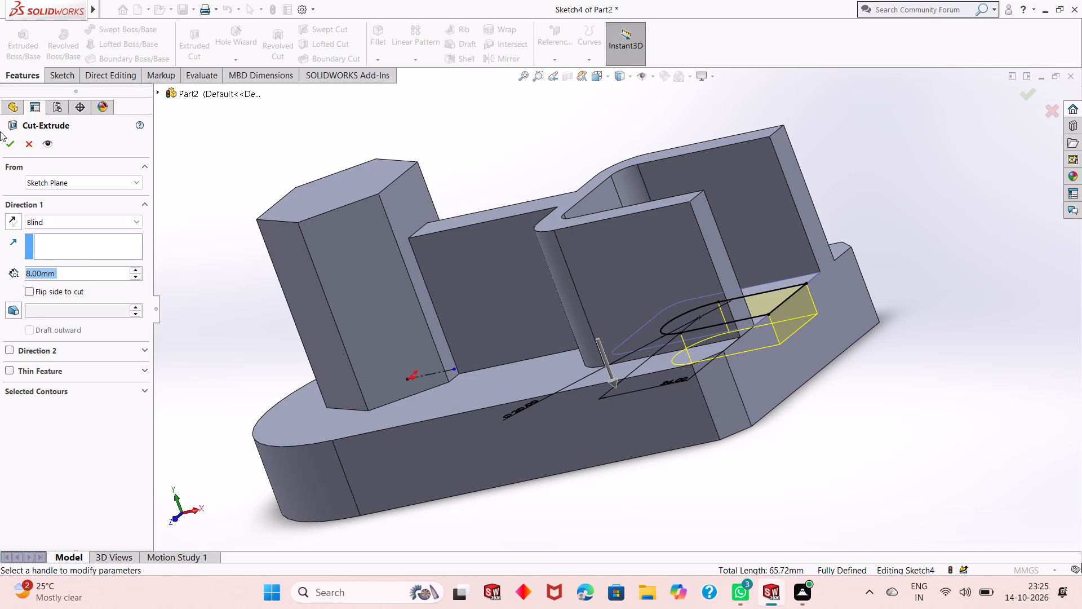
left_click(7, 144)
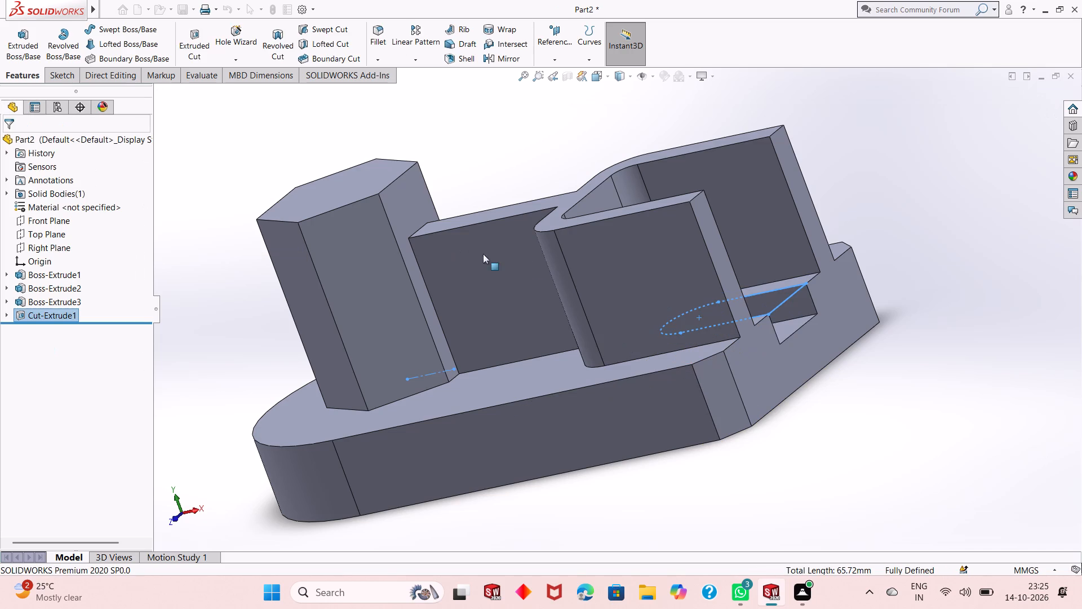
left_click(881, 374)
Examine the slot cut and the bosses in a temporary section view along the Front Plane.
middle_click_drag(654, 341, 686, 314)
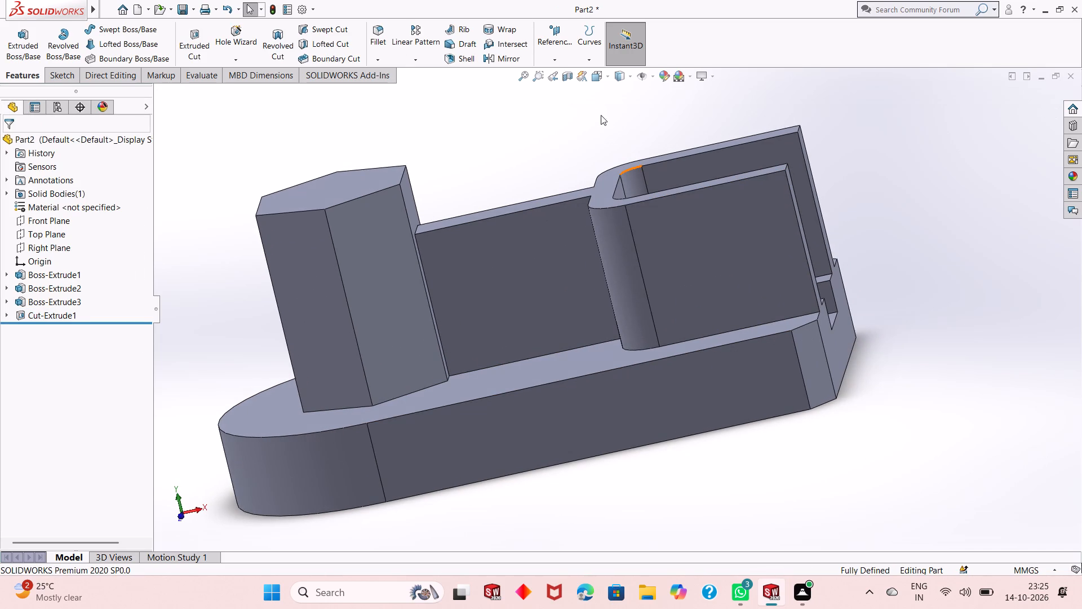
left_click(574, 78)
middle_click_drag(827, 356, 840, 352)
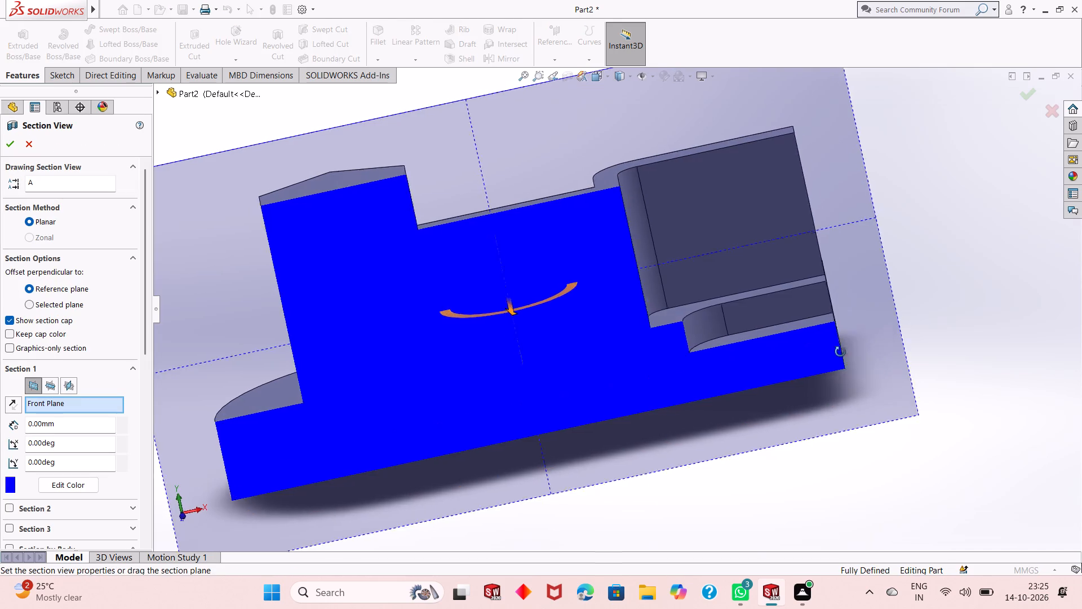
middle_click_drag(840, 352, 828, 314)
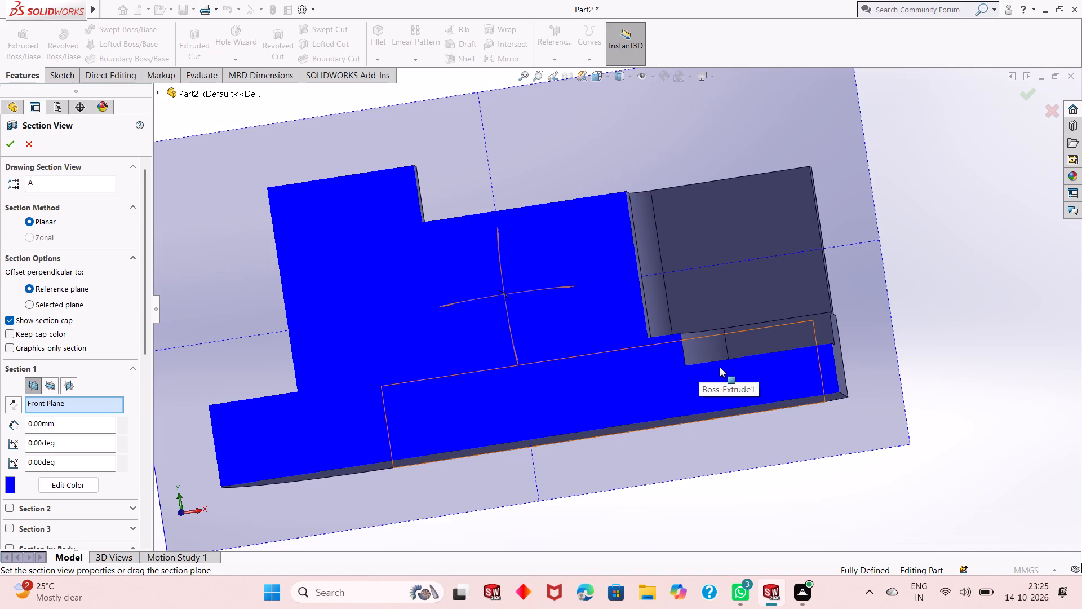
middle_click_drag(778, 330, 806, 301)
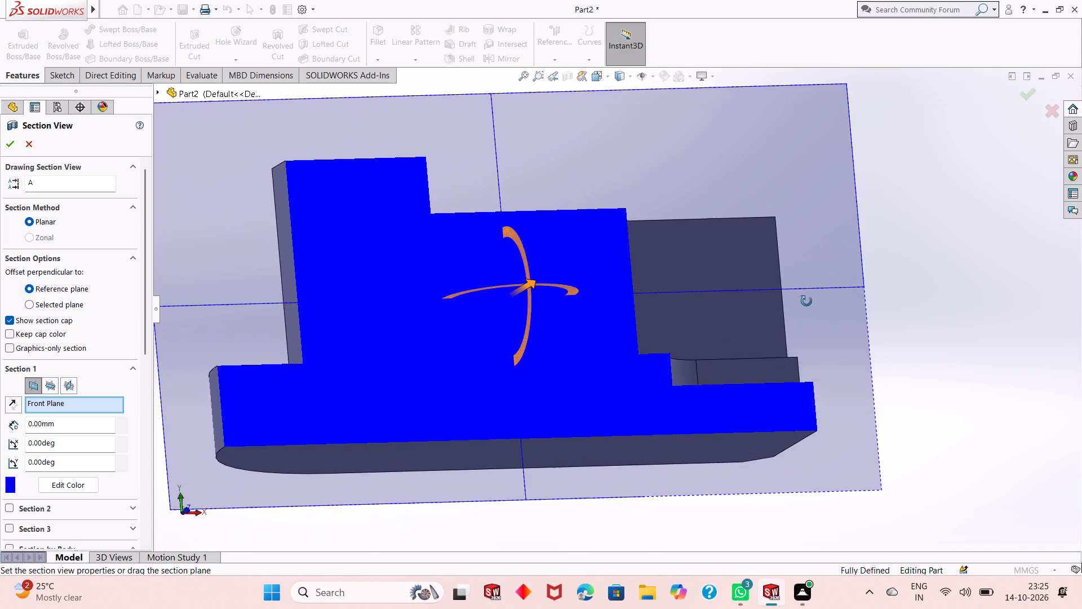
middle_click_drag(806, 301, 779, 317)
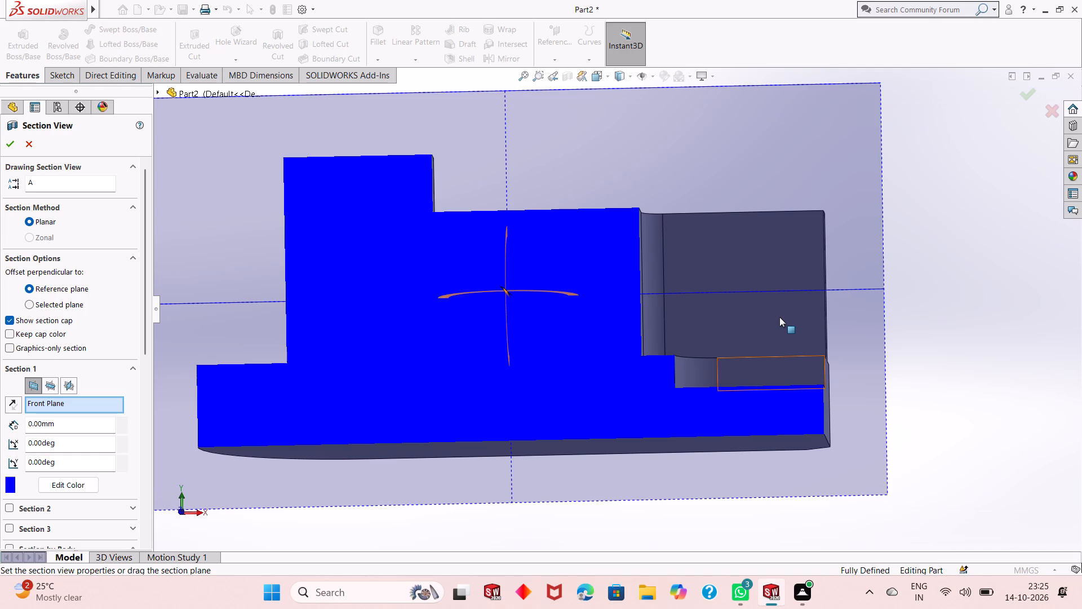
middle_click_drag(746, 354, 754, 431)
middle_click_drag(613, 214, 614, 271)
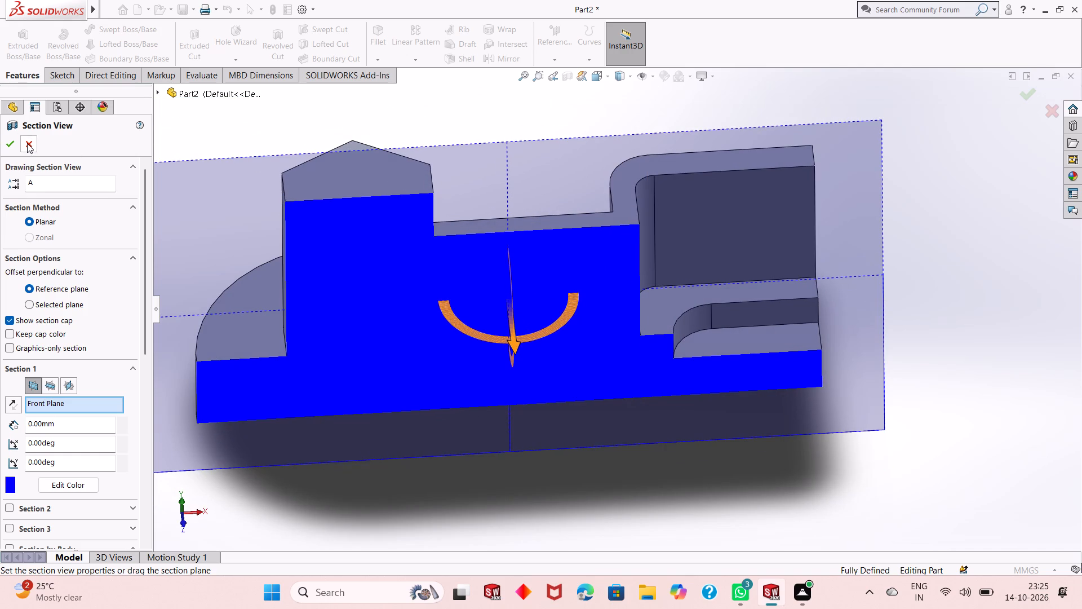
left_click(27, 144)
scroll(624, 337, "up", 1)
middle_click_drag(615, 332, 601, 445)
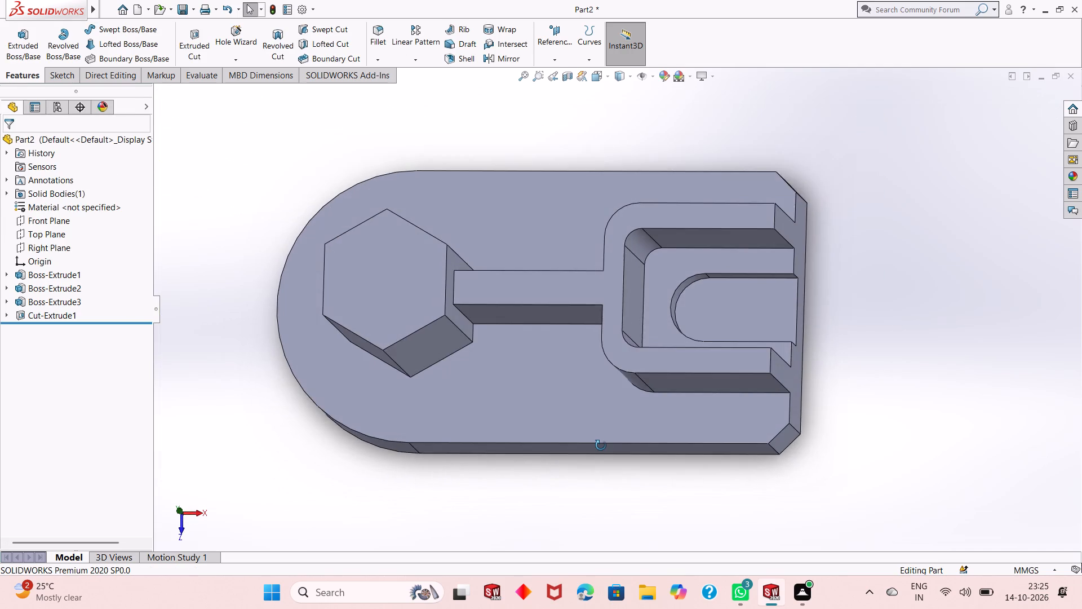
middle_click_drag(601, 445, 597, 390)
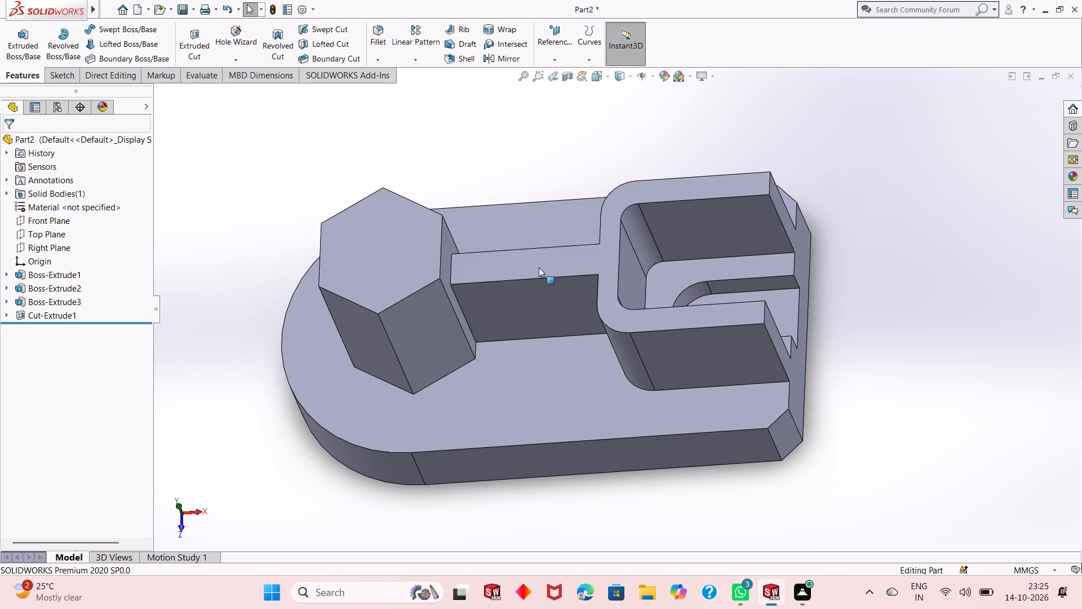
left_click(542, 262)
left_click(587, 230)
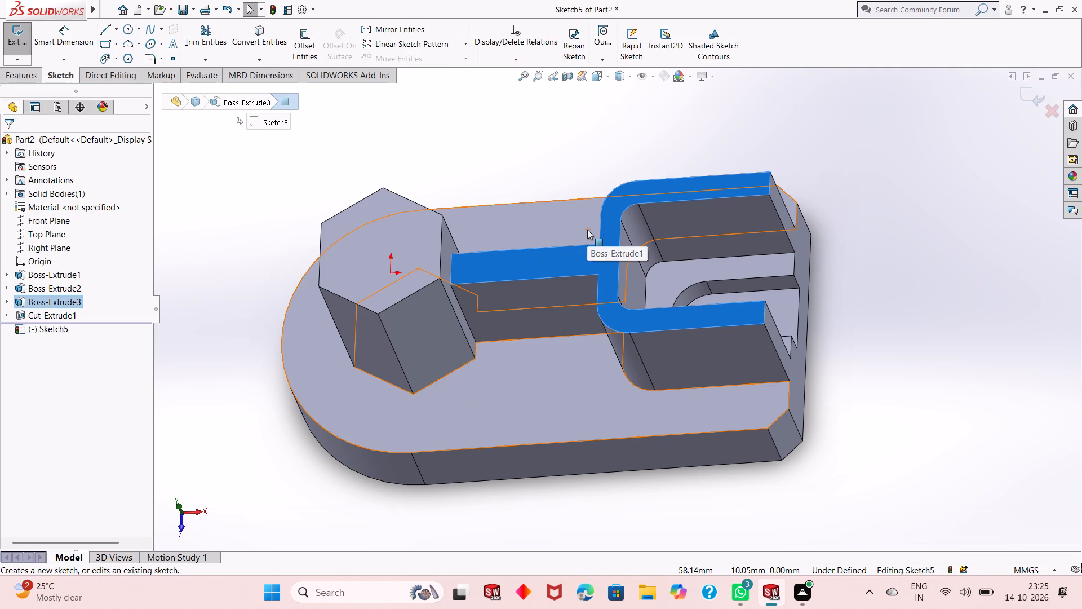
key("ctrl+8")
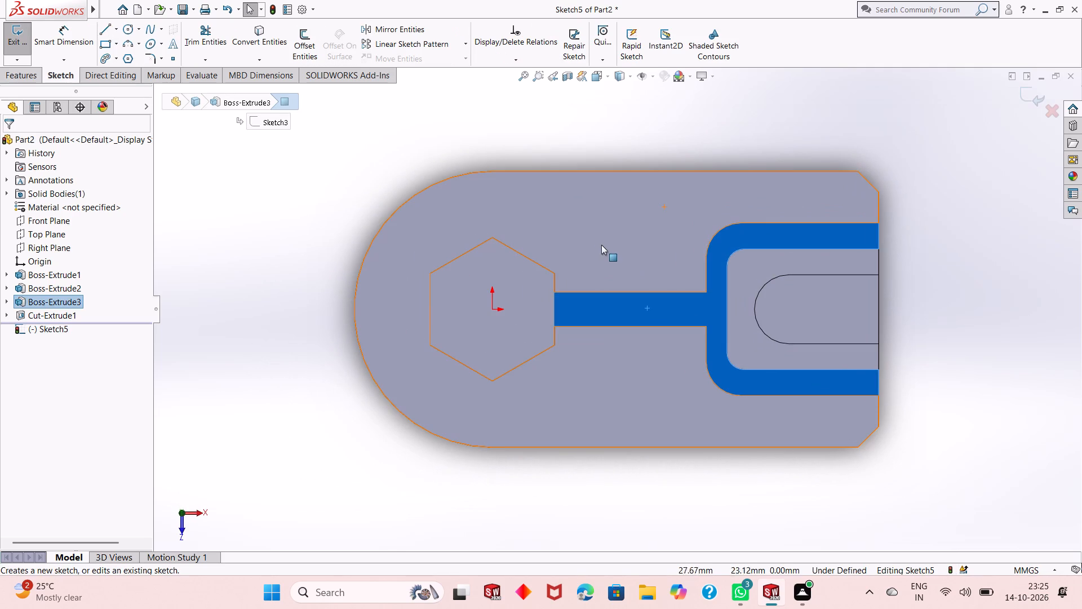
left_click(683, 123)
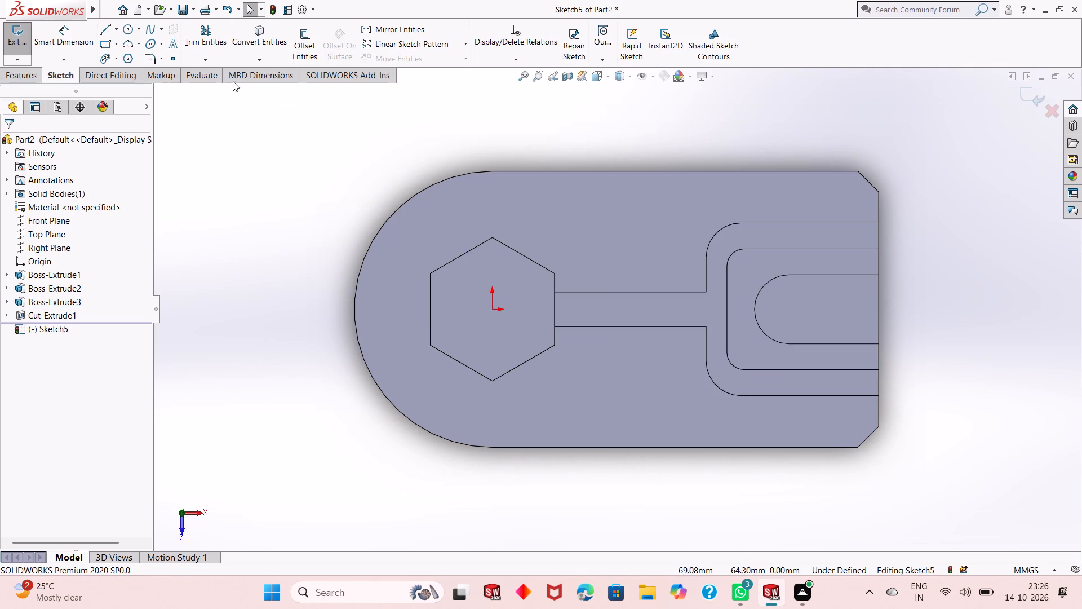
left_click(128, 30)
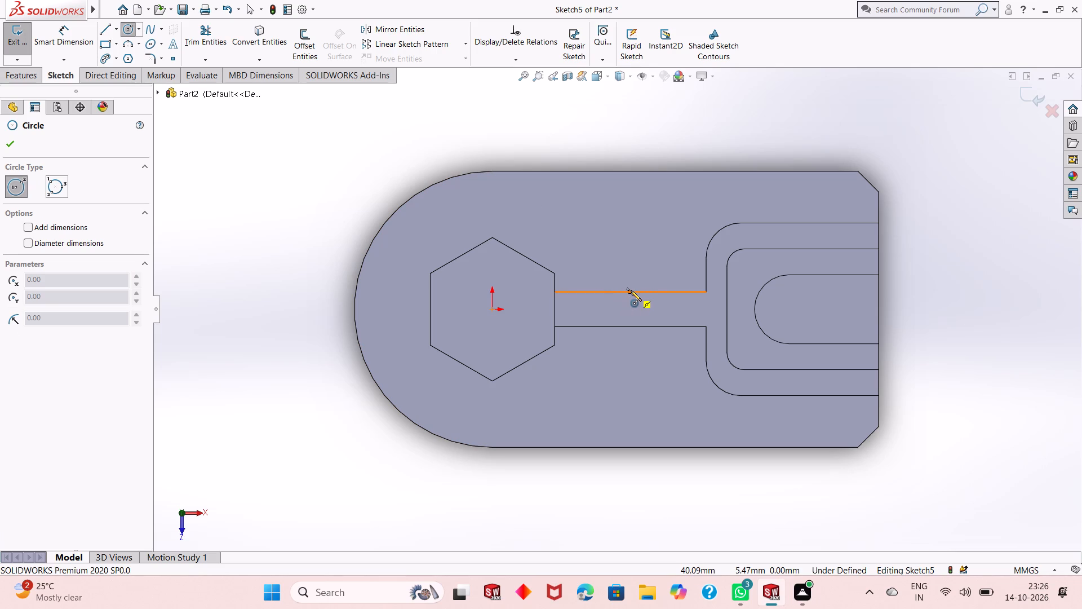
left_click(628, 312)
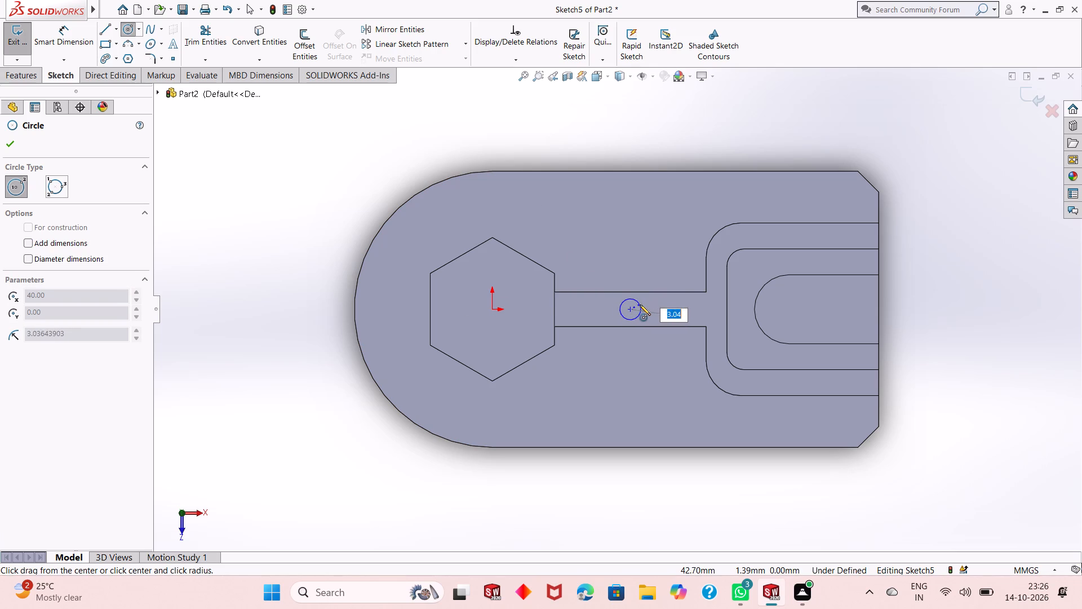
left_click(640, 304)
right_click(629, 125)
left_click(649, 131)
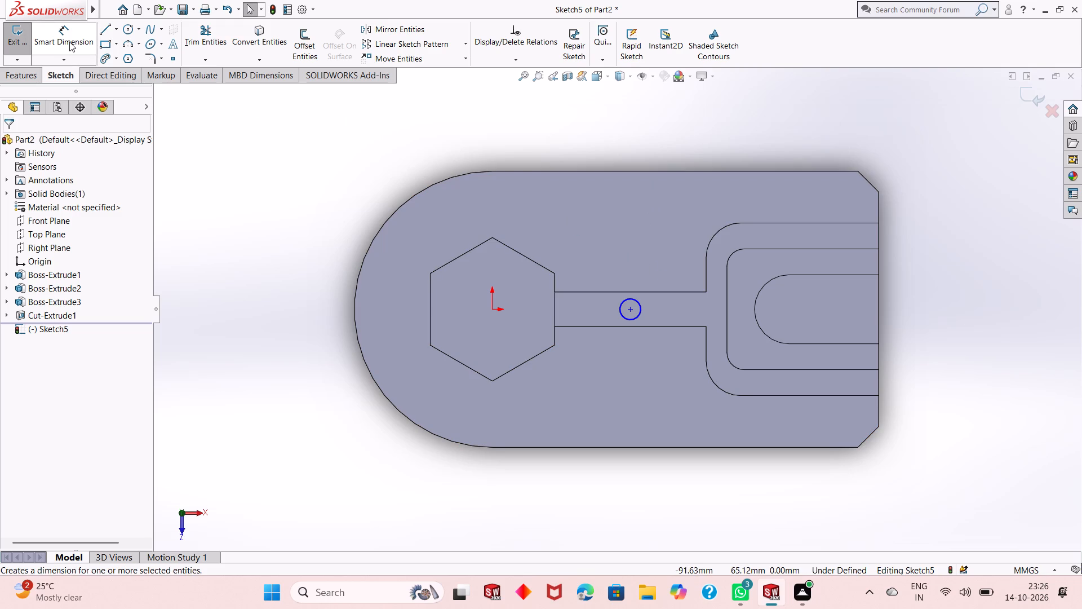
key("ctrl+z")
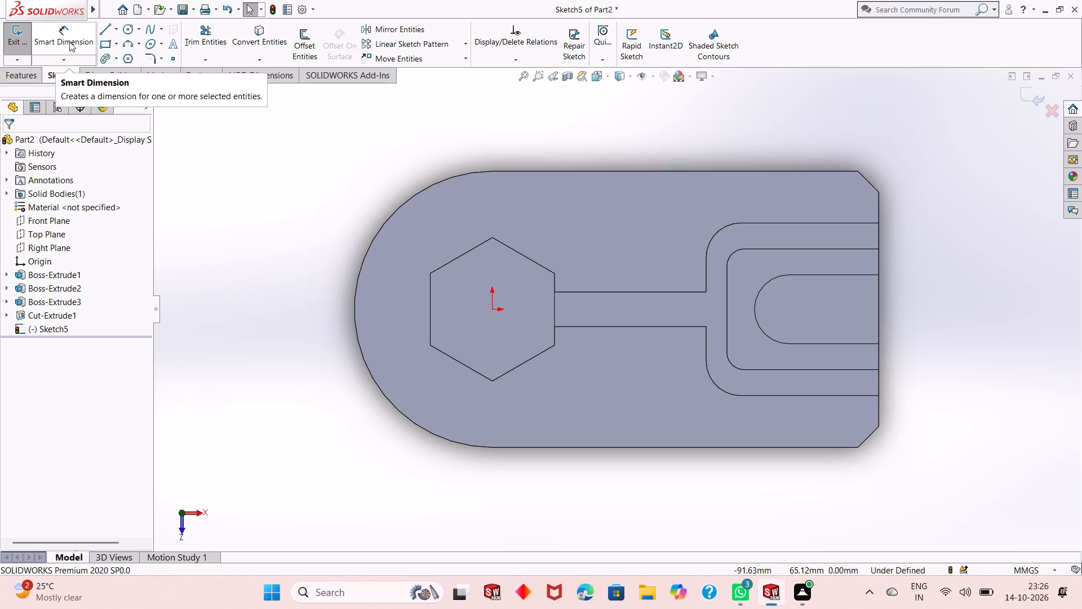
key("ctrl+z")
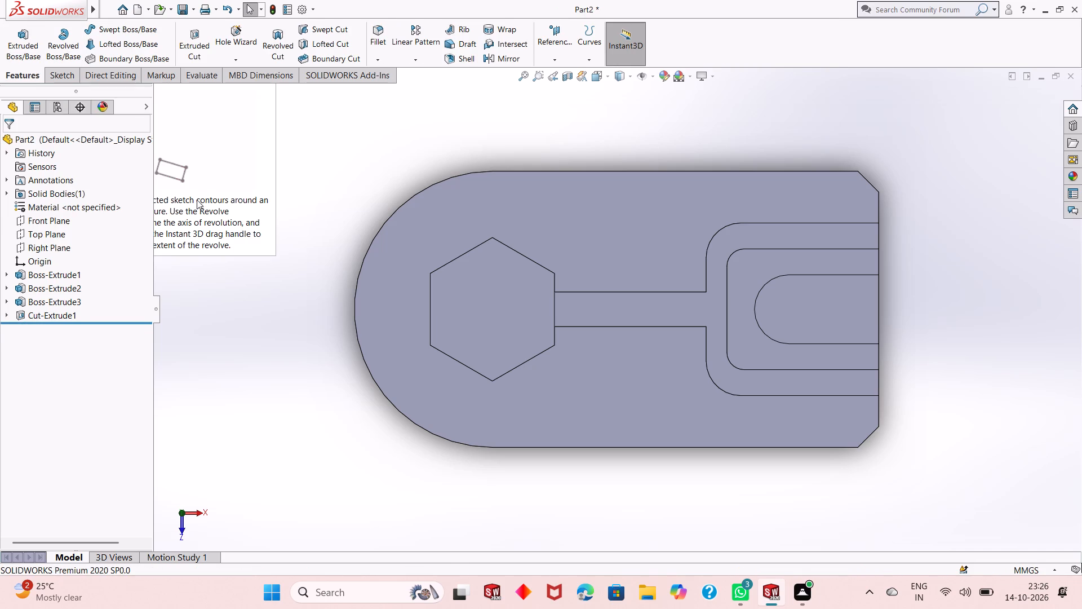
Configure a Hole Wizard hole as an ISO dowel hole of size Ø6.0 with a blind depth of 20 mm.
middle_click_drag(543, 390, 541, 244)
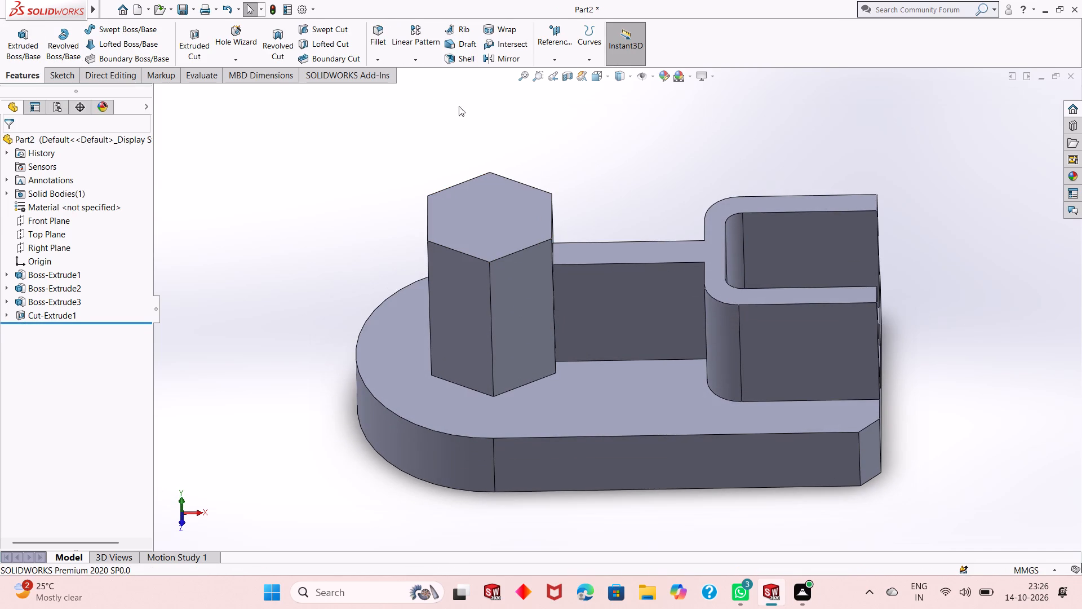
left_click(256, 39)
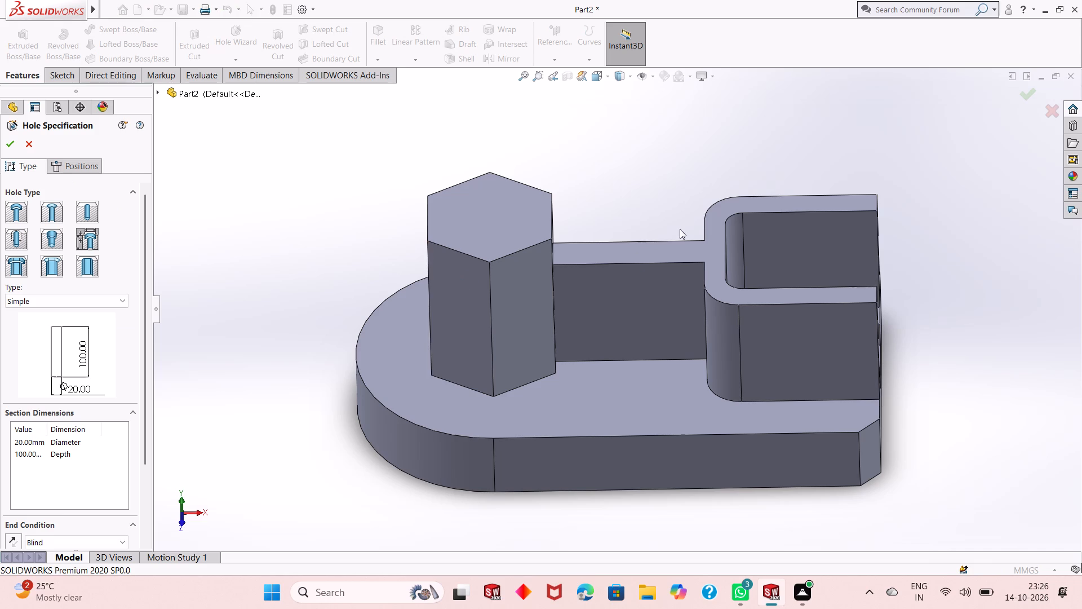
middle_click_drag(685, 206, 676, 238)
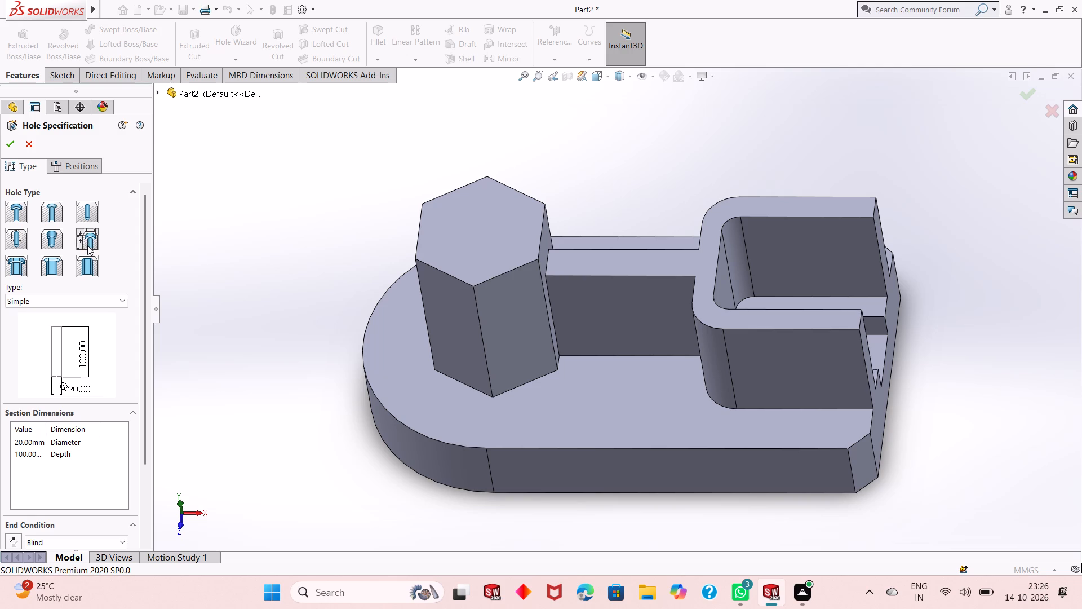
left_click(23, 237)
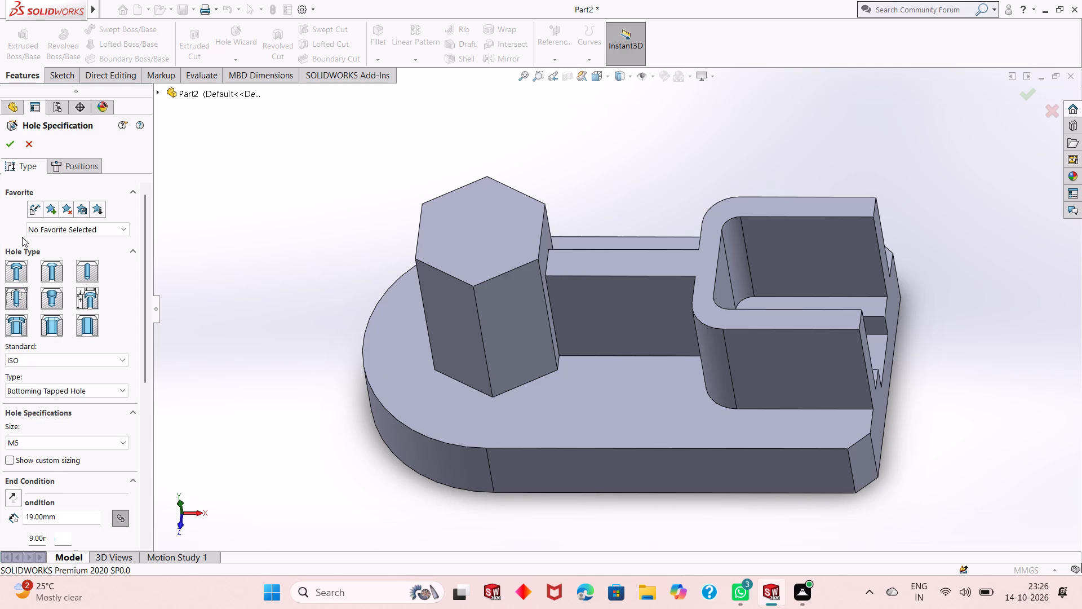
left_click(90, 266)
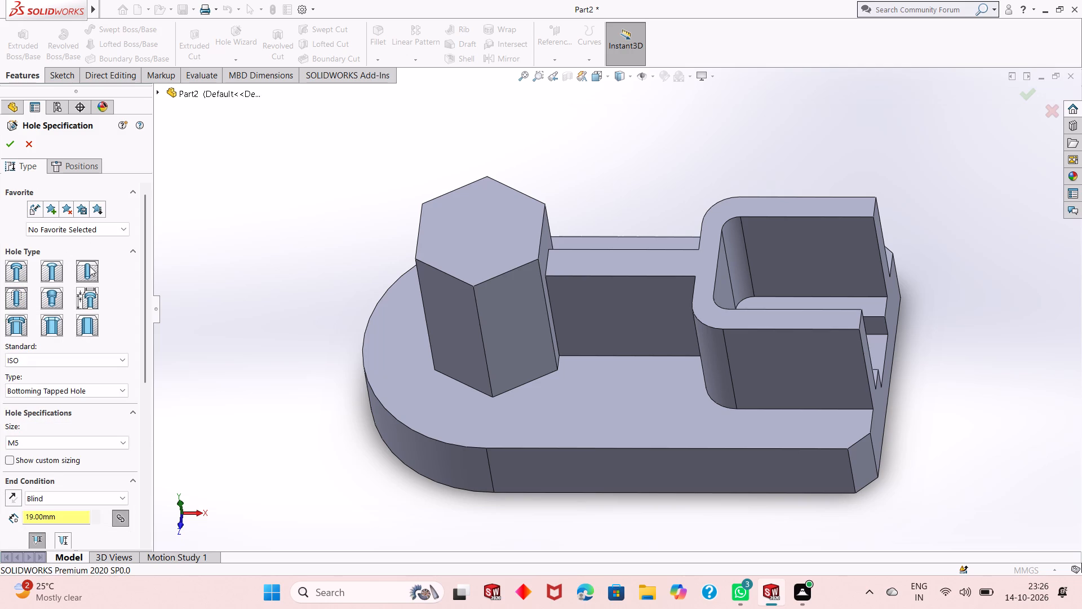
left_click(50, 444)
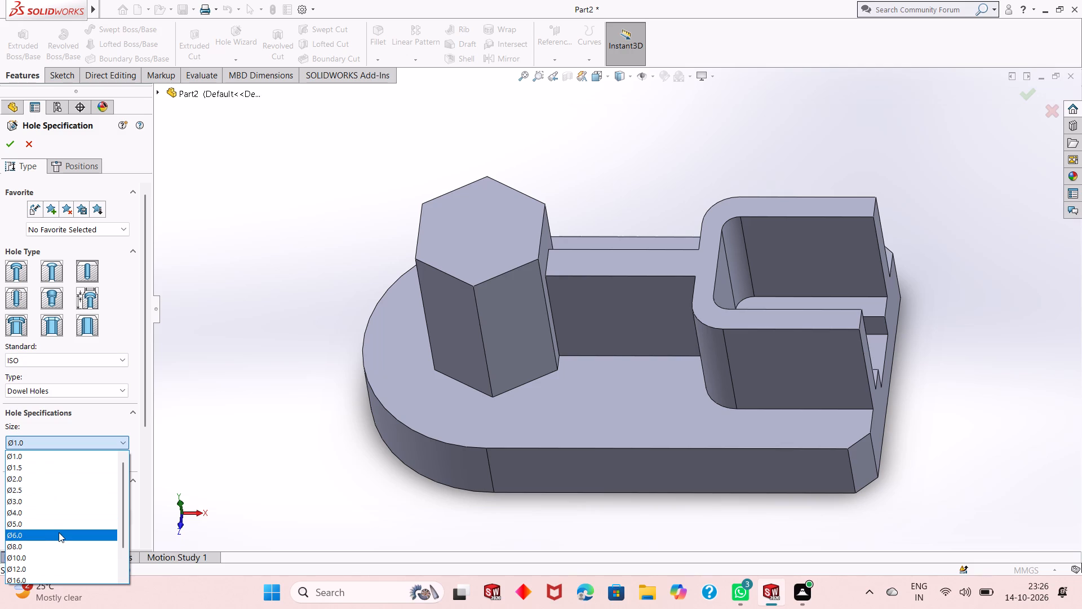
left_click(59, 532)
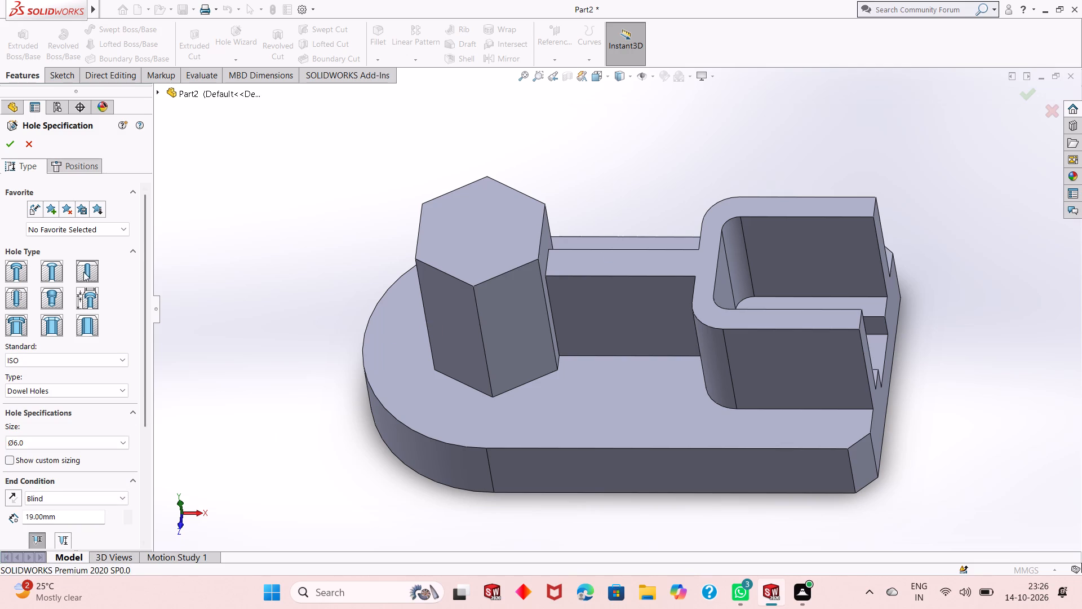
scroll(149, 492, "down", 4)
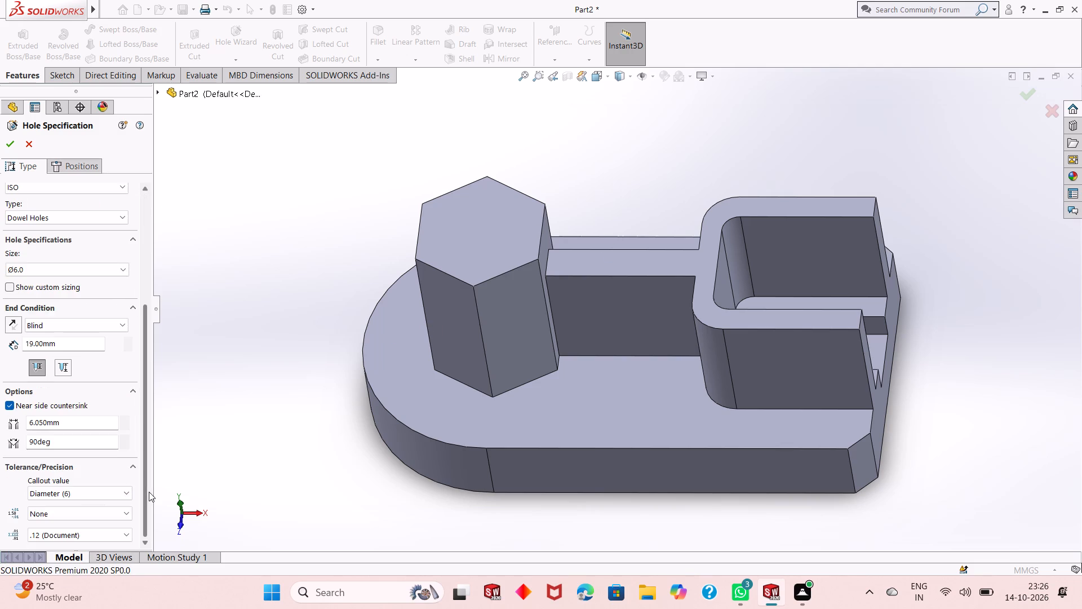
double_click(56, 350)
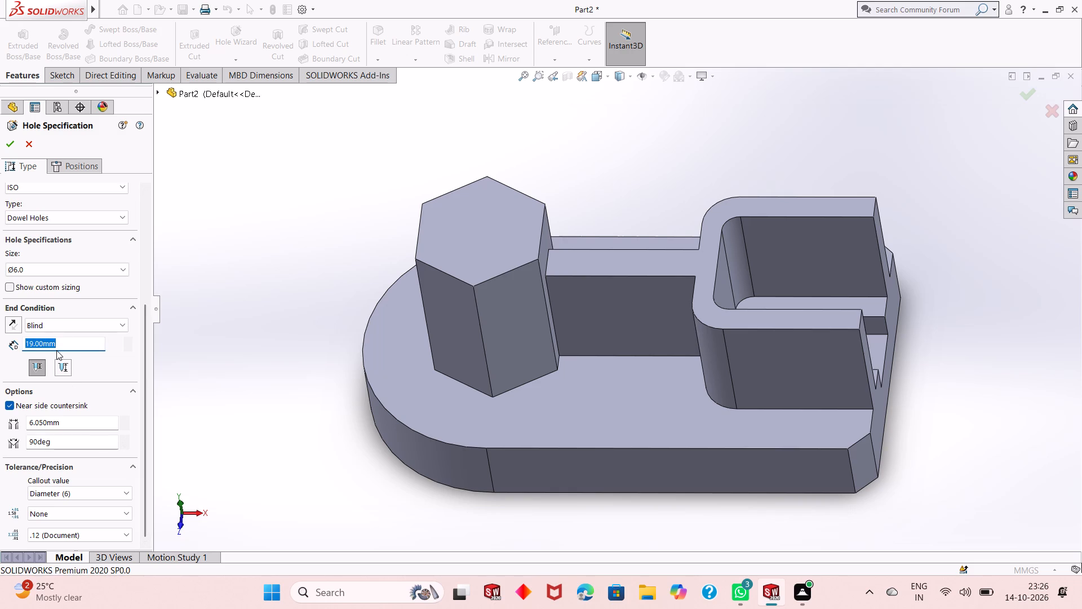
type("20")
key("Return")
Place the dowel hole on the rib's top face, midway along the rib's straight section and in line with the origin.
left_click(72, 164)
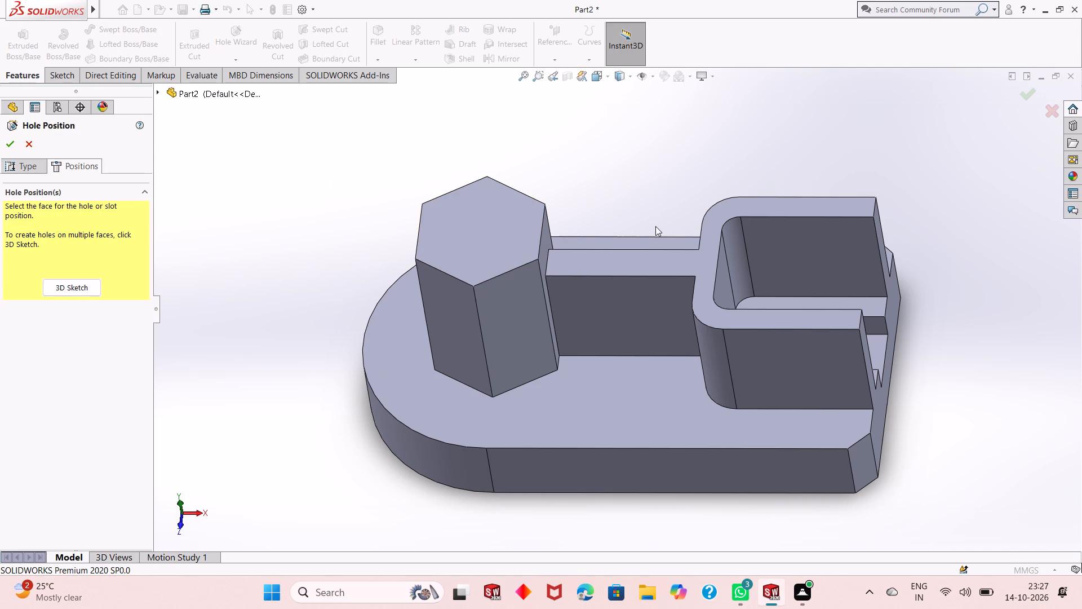
middle_click_drag(656, 226, 645, 252)
scroll(645, 250, "down", 3)
left_click(526, 293)
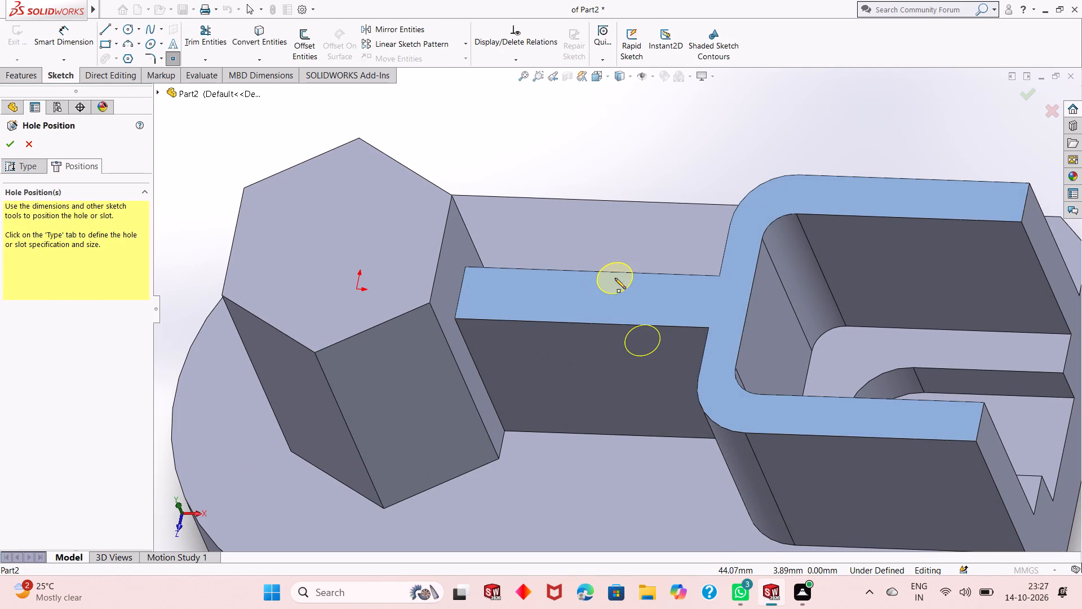
left_click(587, 296)
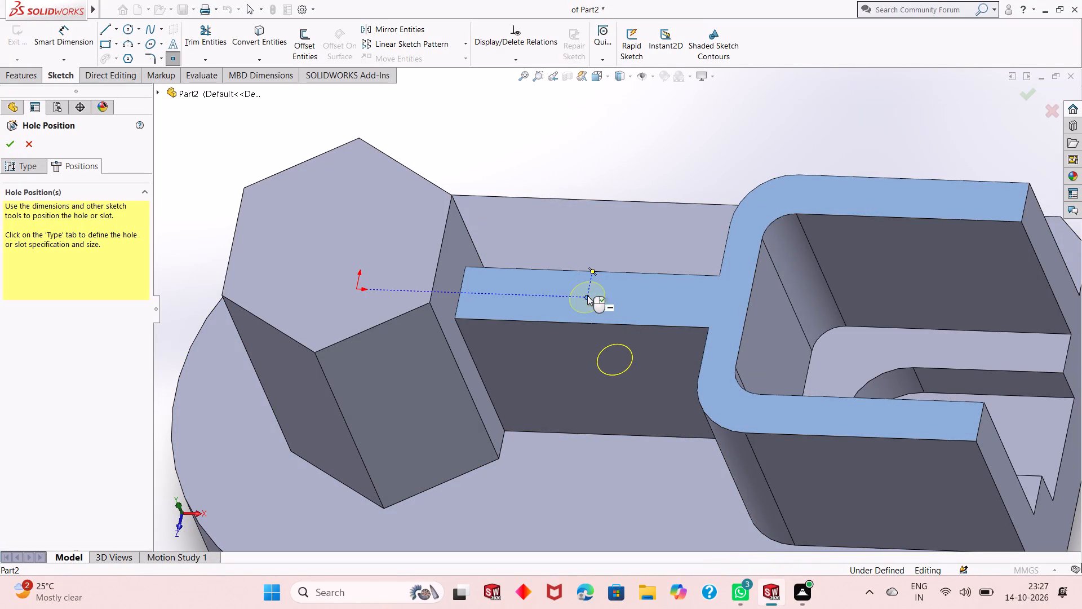
left_click(7, 140)
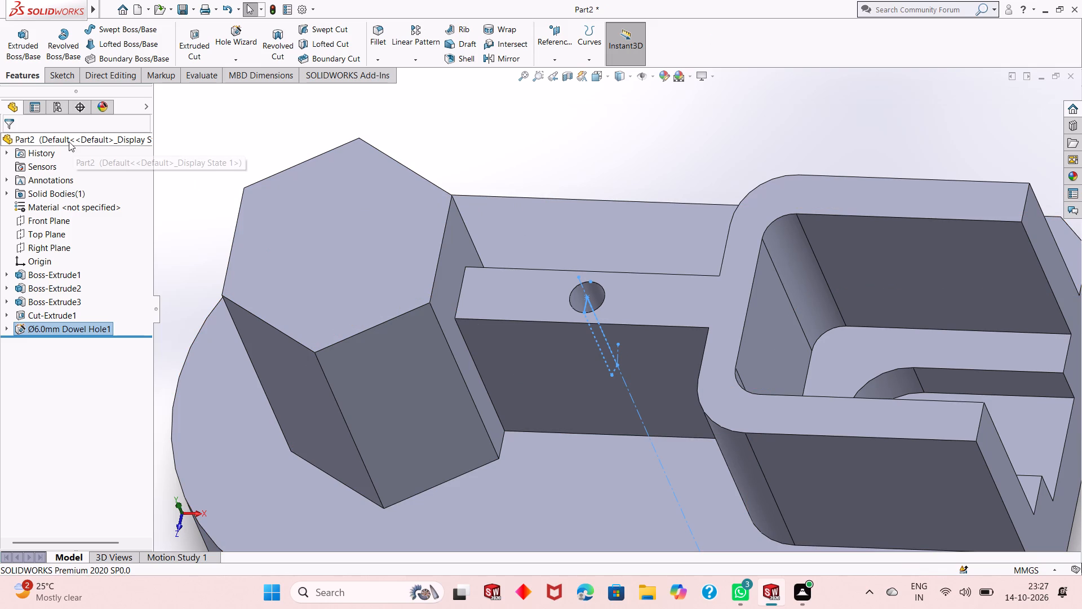
left_click(499, 155)
Examine the dowel hole in the rib and the surrounding bosses from several angles.
middle_click_drag(591, 187, 618, 281)
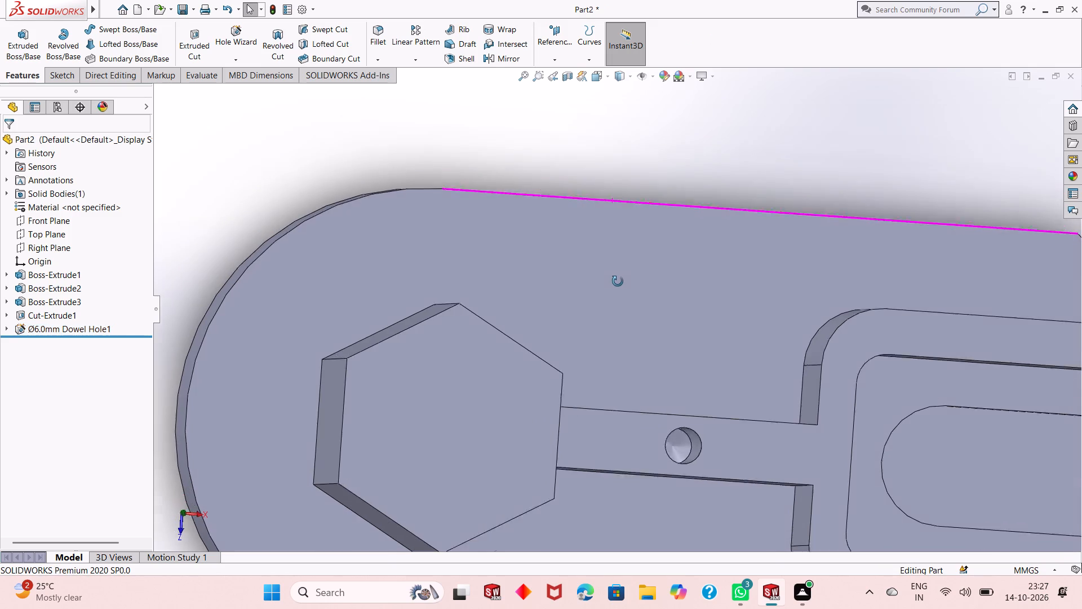
middle_click_drag(618, 281, 618, 193)
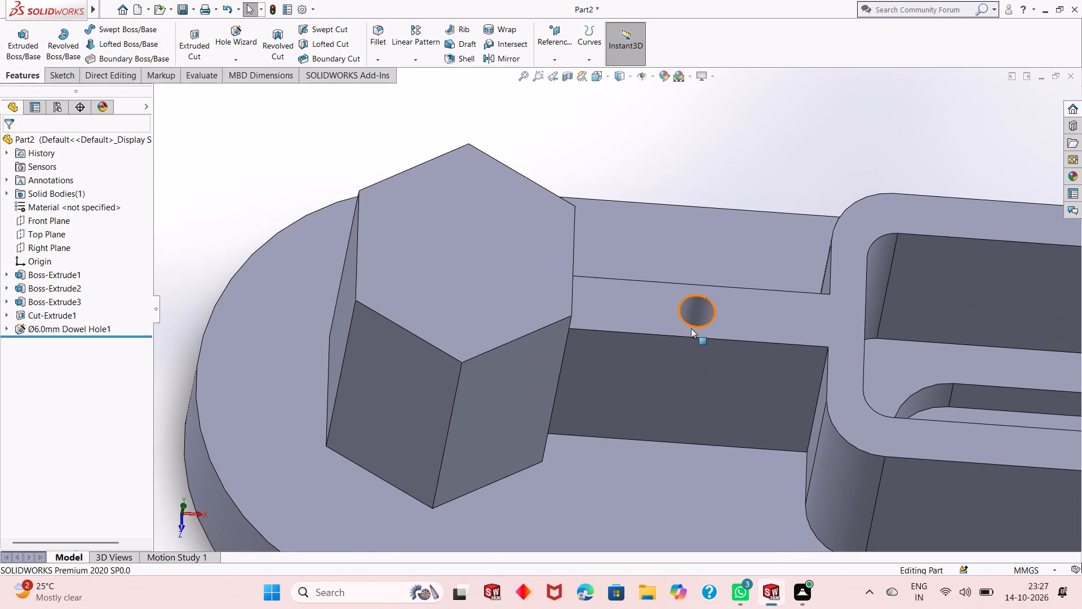
middle_click_drag(681, 381, 676, 380)
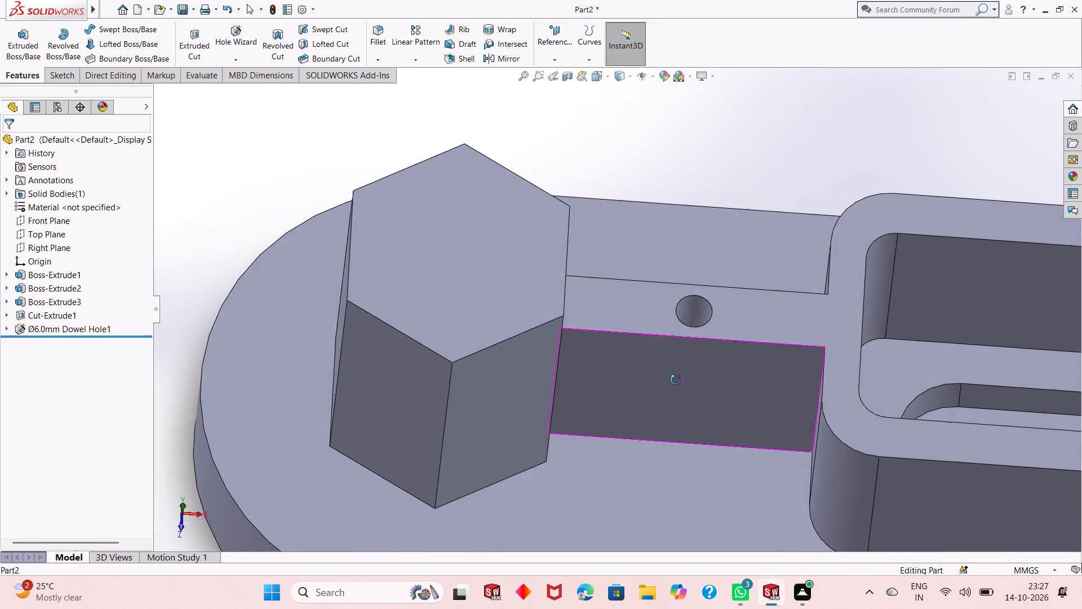
middle_click_drag(676, 380, 669, 289)
scroll(669, 289, "down", 1)
scroll(628, 297, "up", 3)
middle_click_drag(590, 360, 569, 368)
scroll(581, 322, "up", 1)
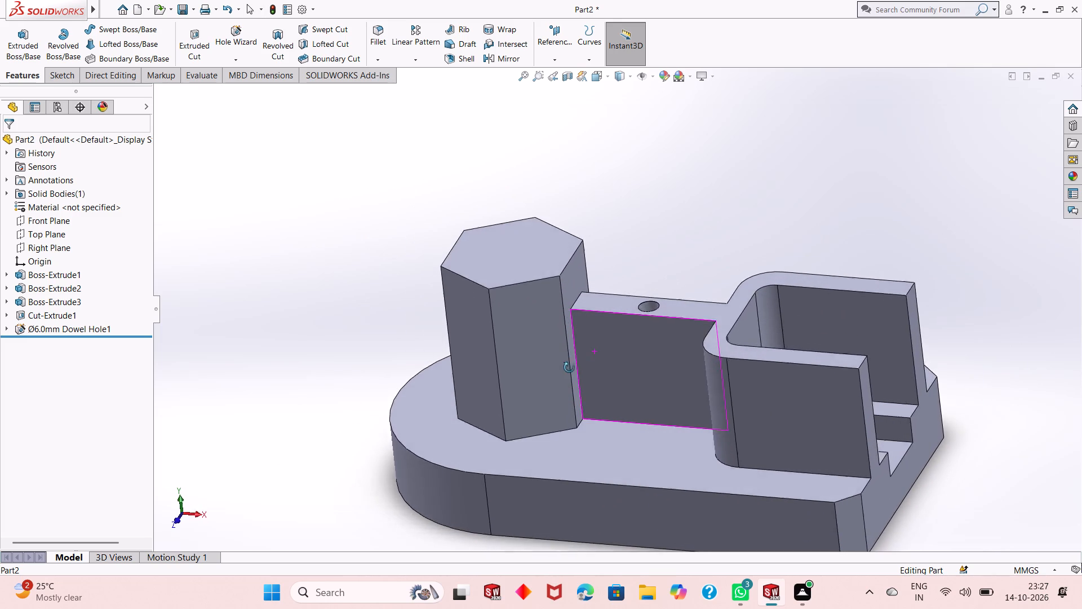
middle_click_drag(569, 368, 572, 366)
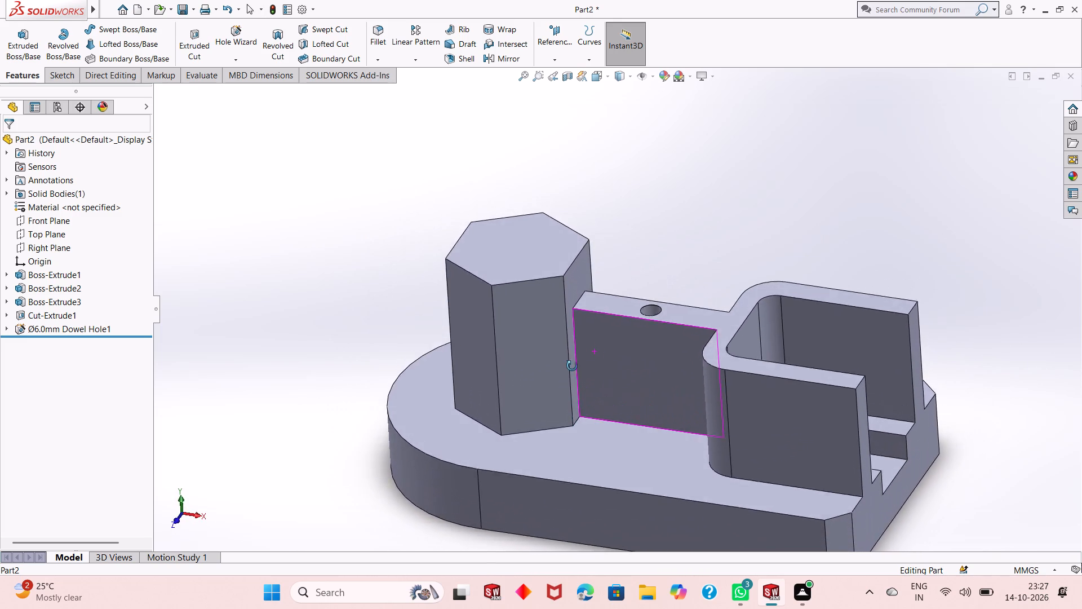
middle_click_drag(572, 366, 579, 308)
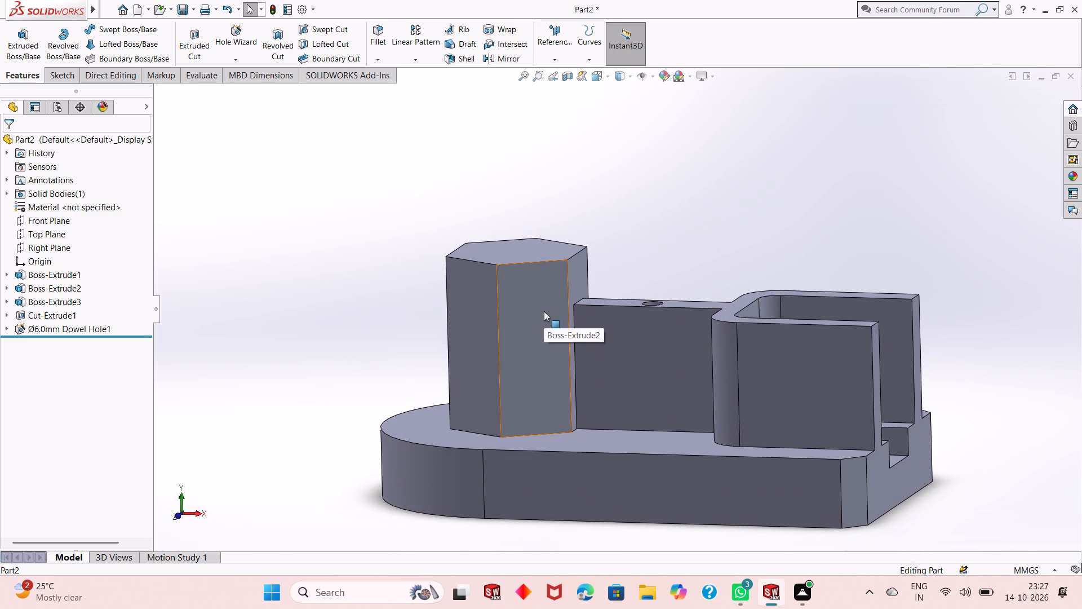
middle_click_drag(530, 344, 552, 407)
scroll(548, 414, "up", 1)
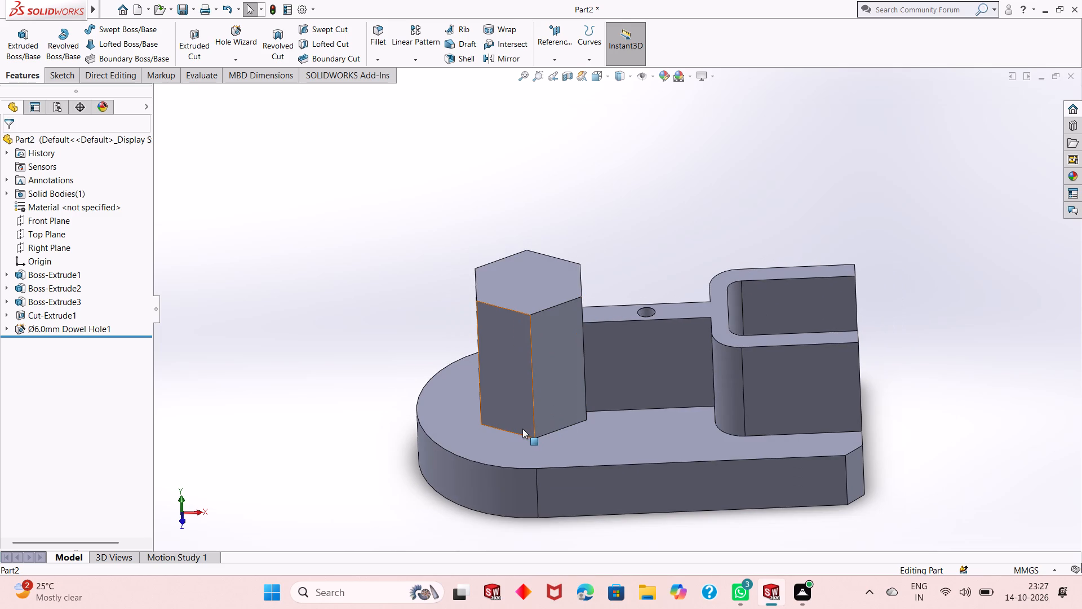
On the hexagonal boss's front side face, sketch a rectangle about 9 mm wide and 38 mm tall standing on the face's bottom edge.
left_click(509, 369)
left_click(559, 330)
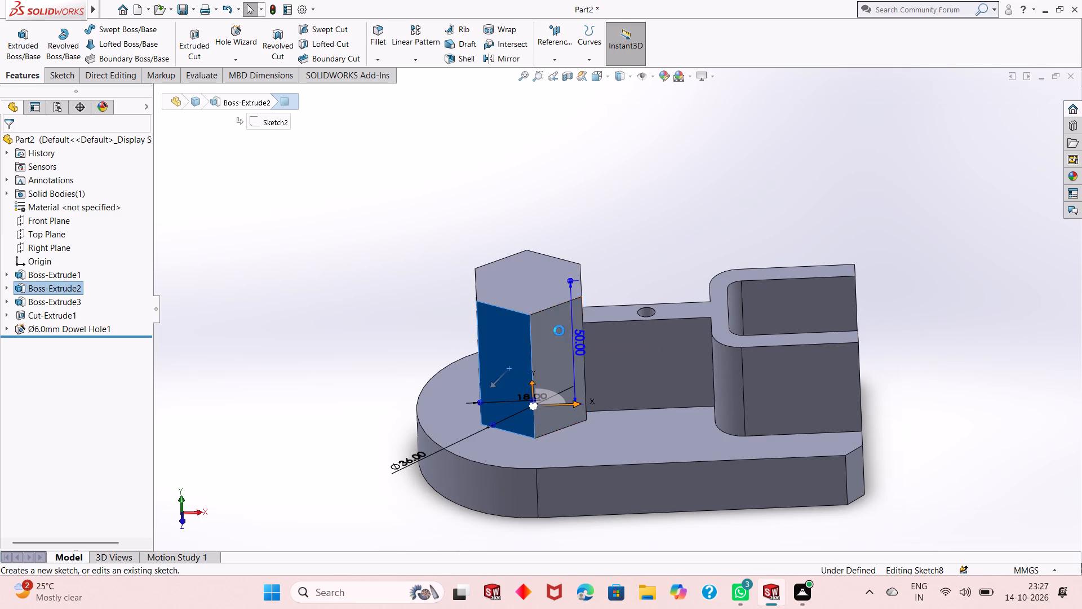
key("ctrl+8")
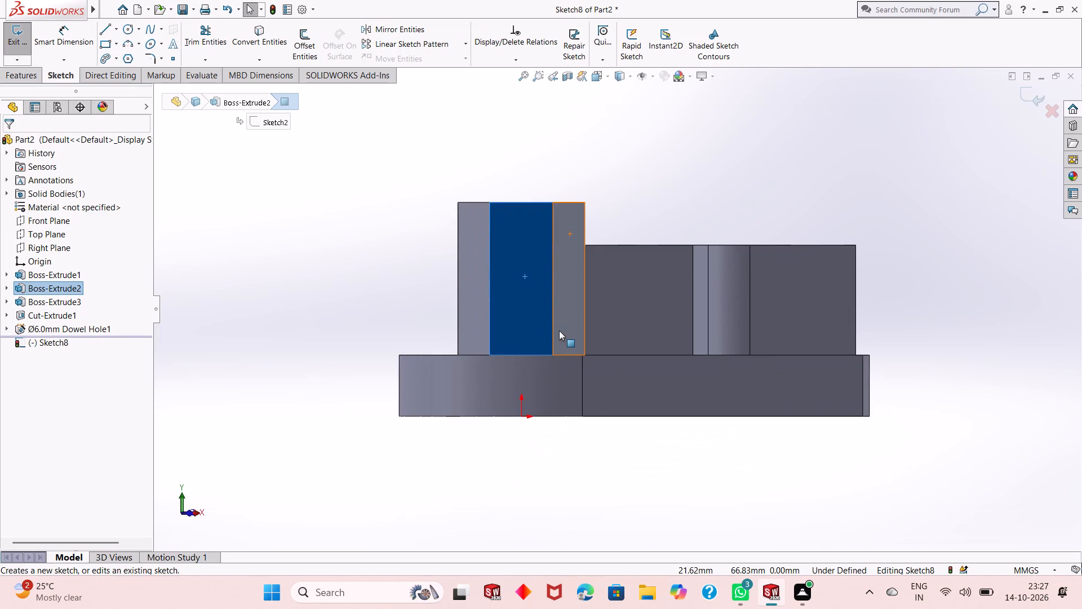
scroll(559, 330, "up", 2)
scroll(555, 260, "down", 3)
left_click(709, 219)
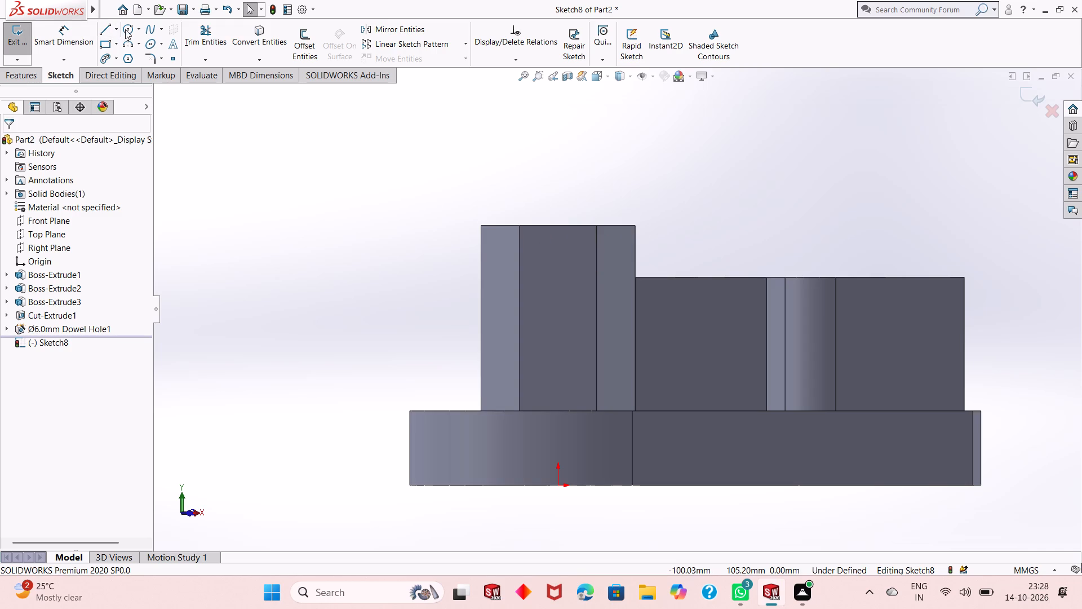
left_click(99, 46)
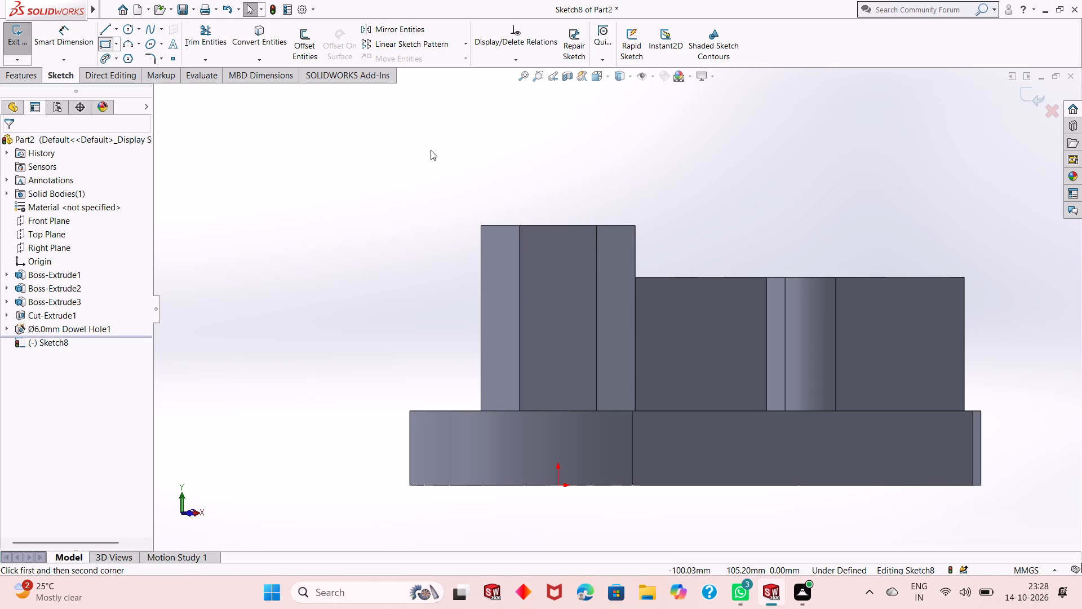
left_click(540, 270)
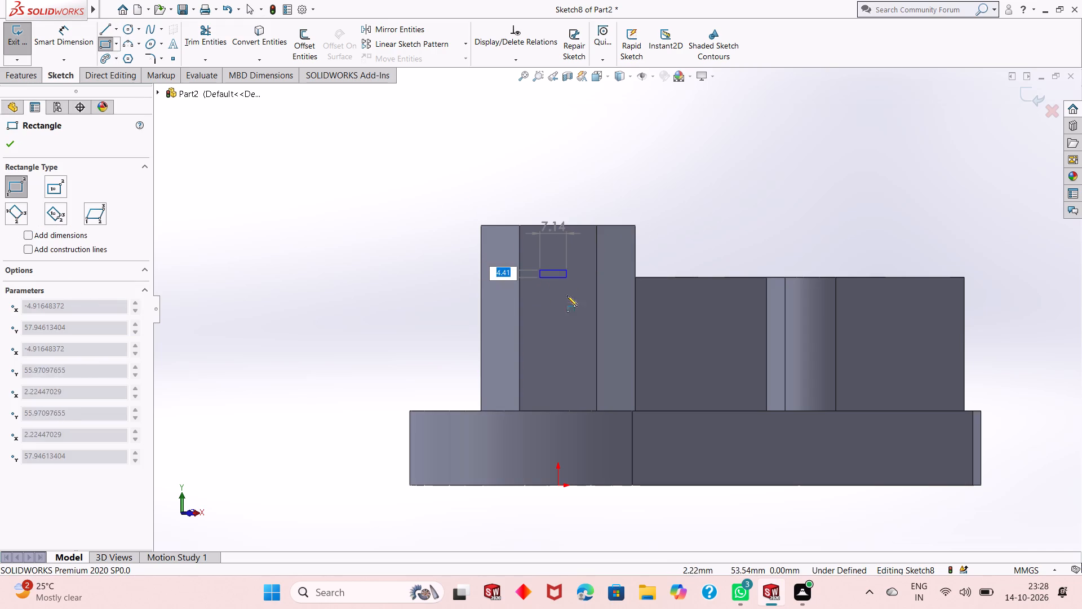
left_click(573, 410)
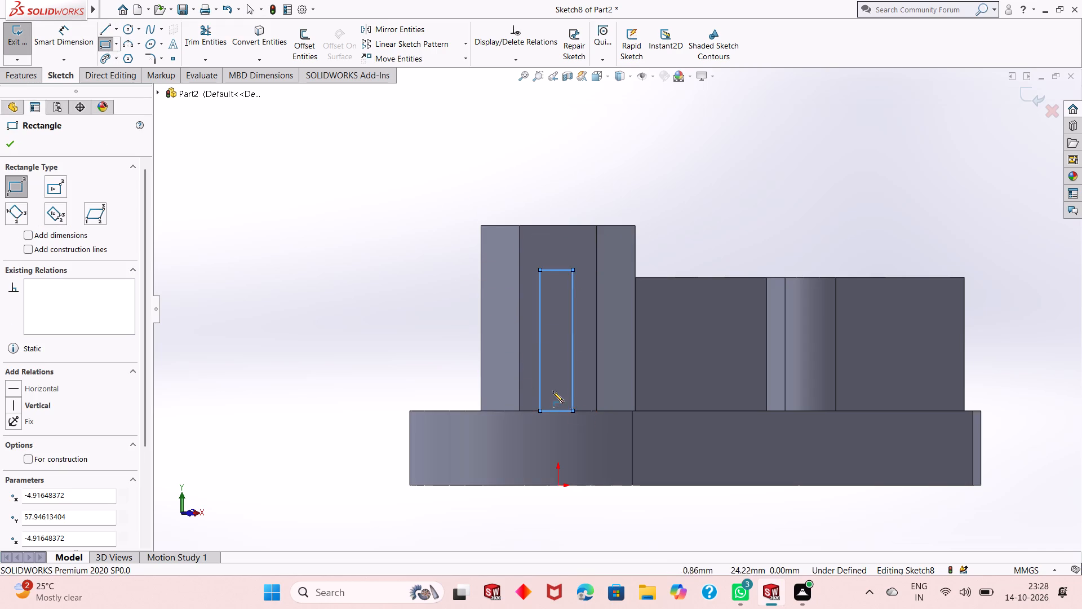
right_click(399, 340)
left_click(418, 348)
Add a vertical centerline about 14 mm long, drawn upward from the origin below the rectangle.
middle_click_drag(585, 350, 592, 396)
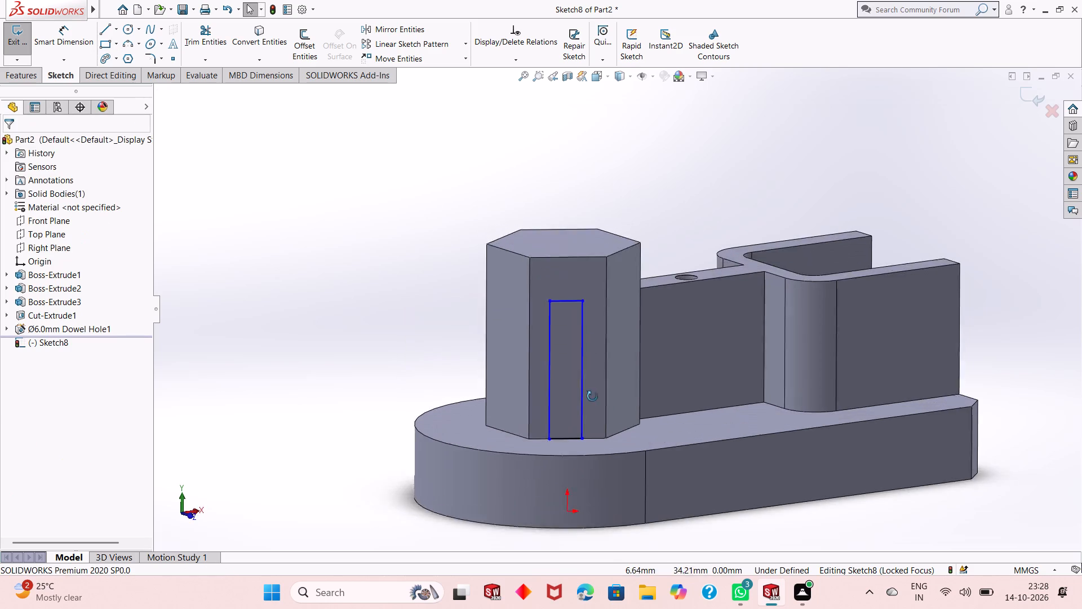
middle_click_drag(592, 396, 594, 410)
key("ctrl+8")
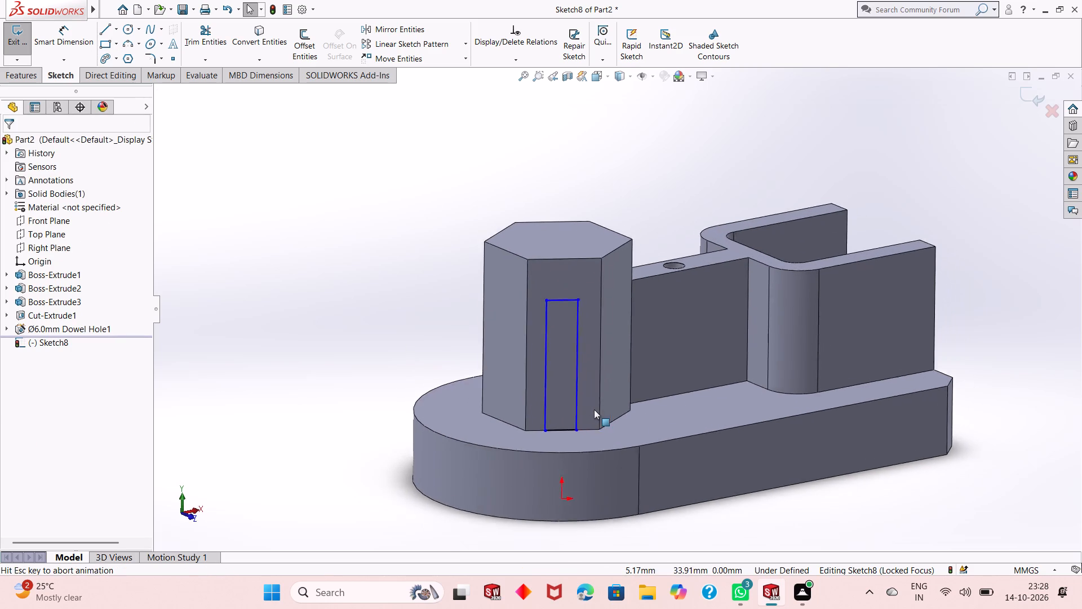
scroll(484, 249, "up", 1)
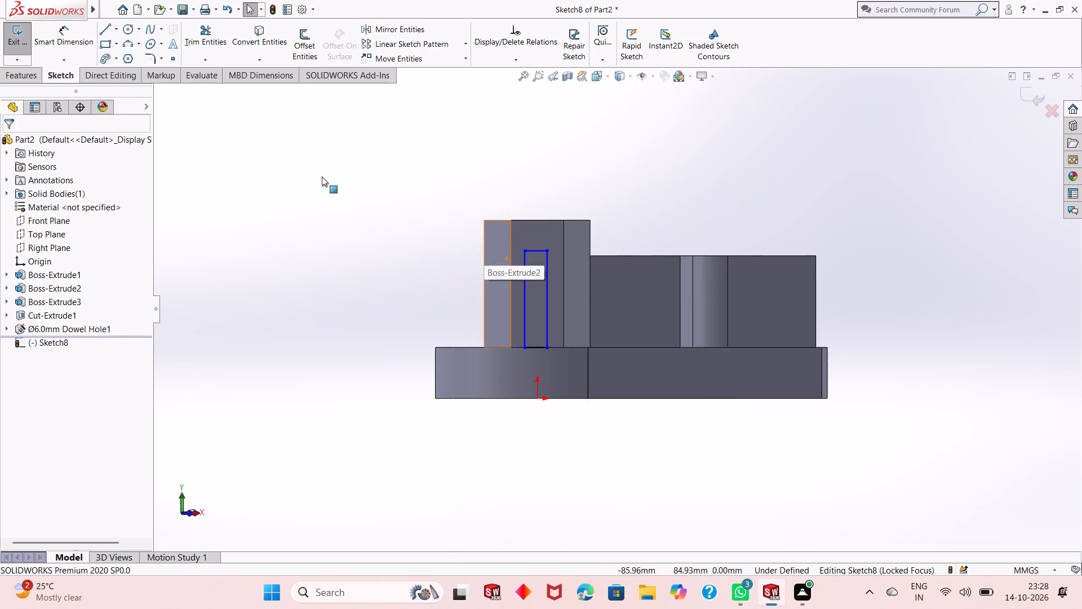
scroll(533, 287, "down", 1)
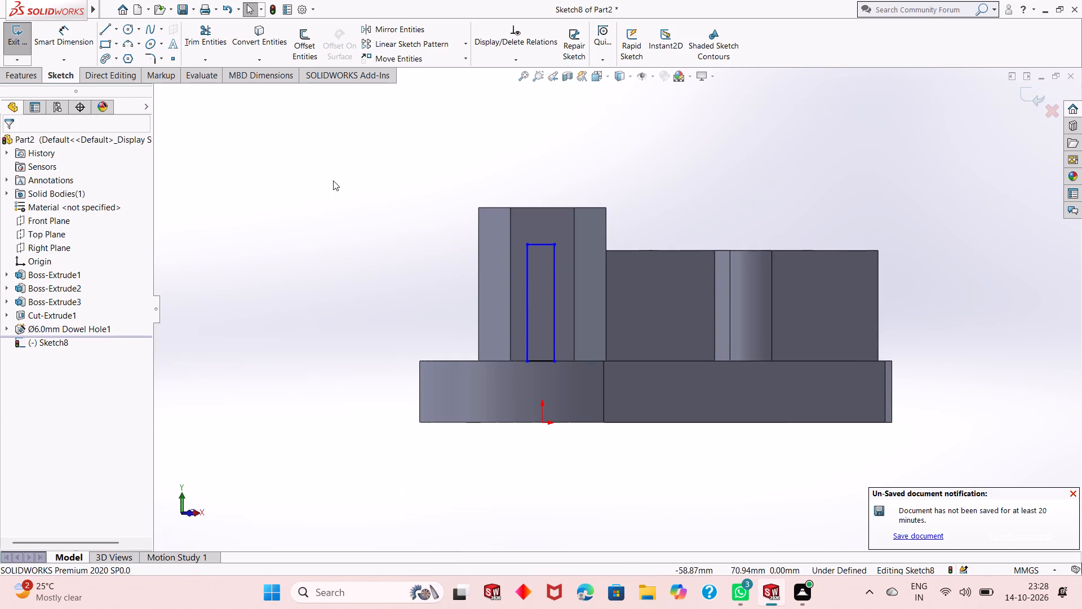
left_click(116, 31)
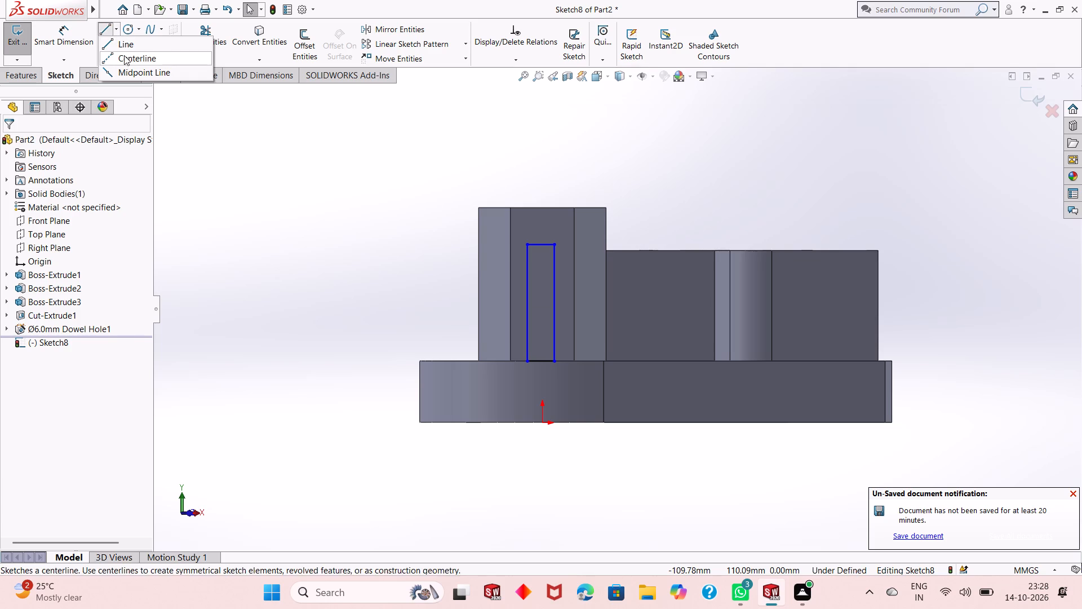
left_click(124, 55)
left_click(543, 422)
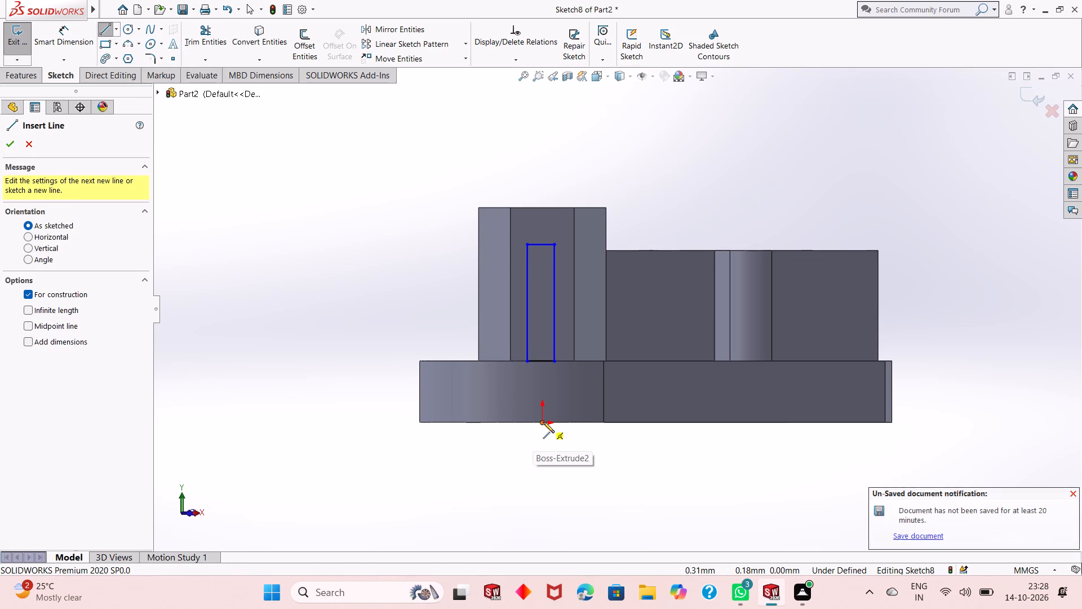
left_click(540, 378)
right_click(540, 378)
left_click(553, 387)
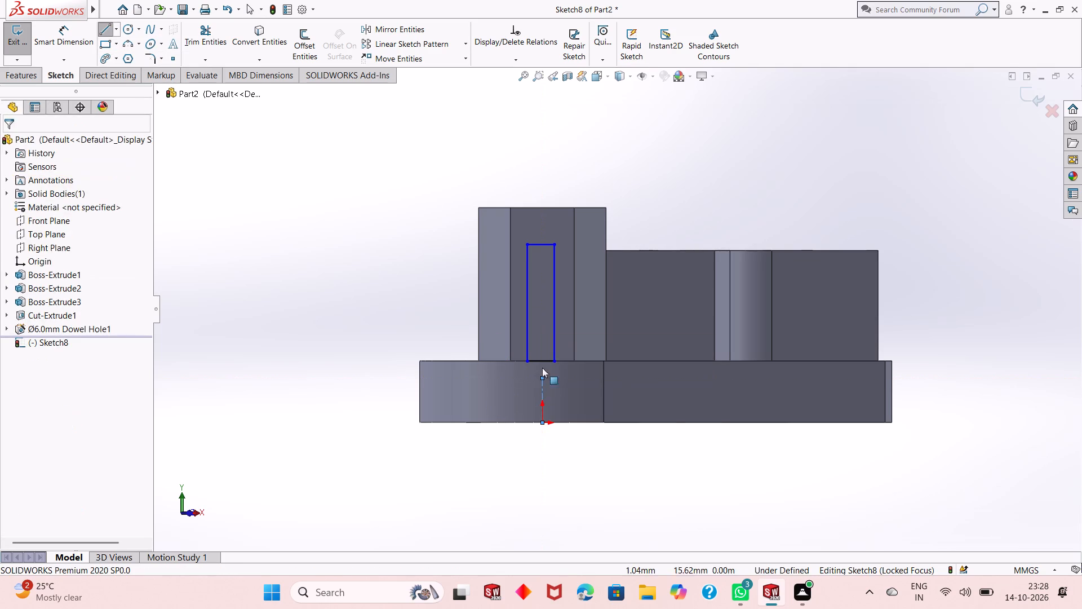
Dimension the rectangle's top edge to set its width to 8 mm.
left_click(54, 33)
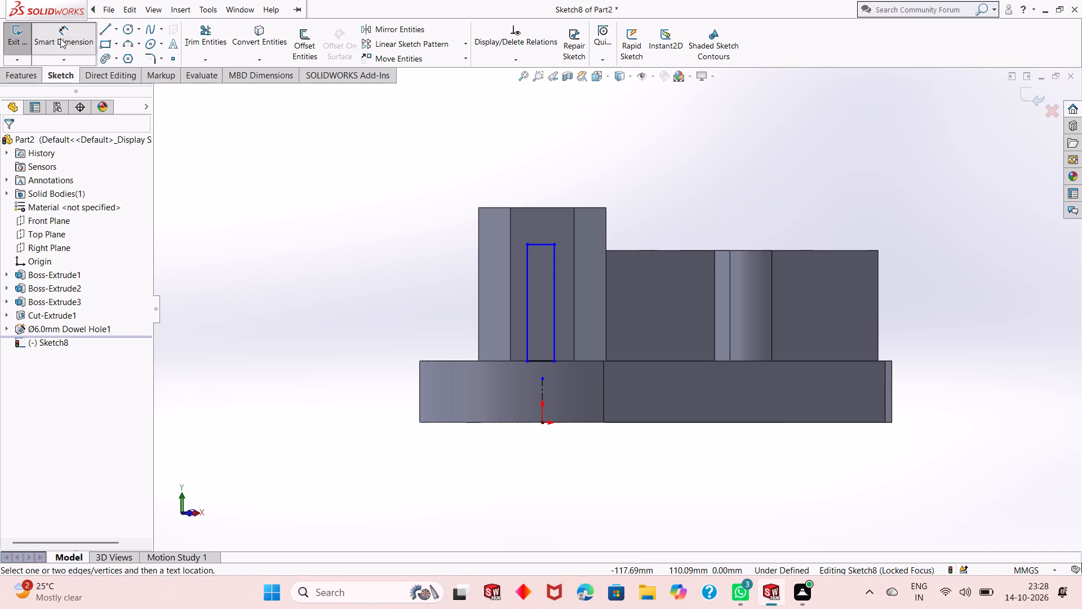
left_click(541, 248)
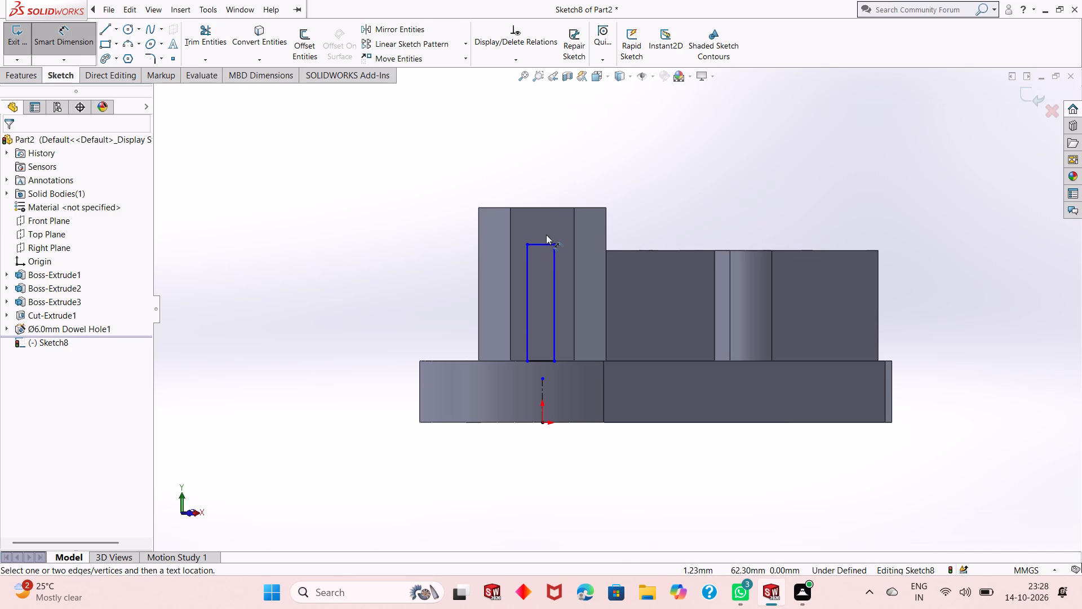
left_click(546, 246)
left_click(543, 170)
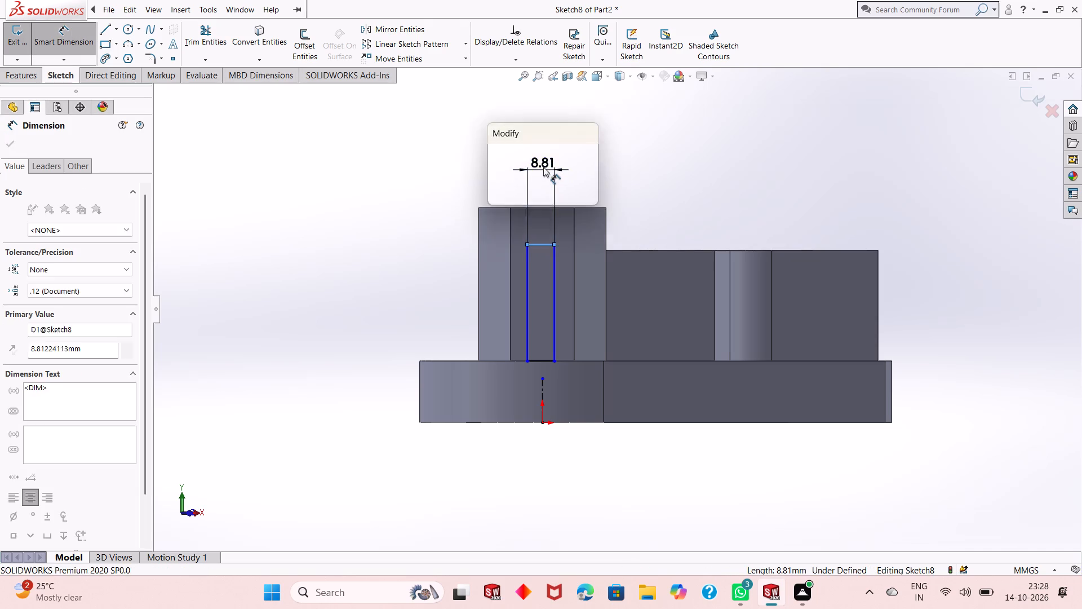
key("8")
key("Return")
right_click(640, 175)
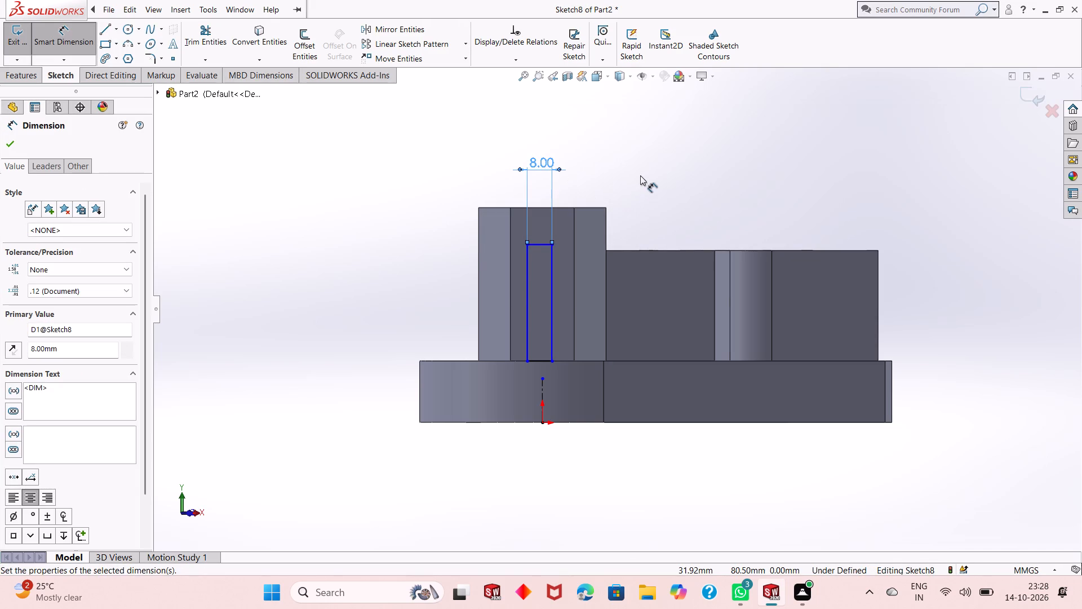
left_click(675, 214)
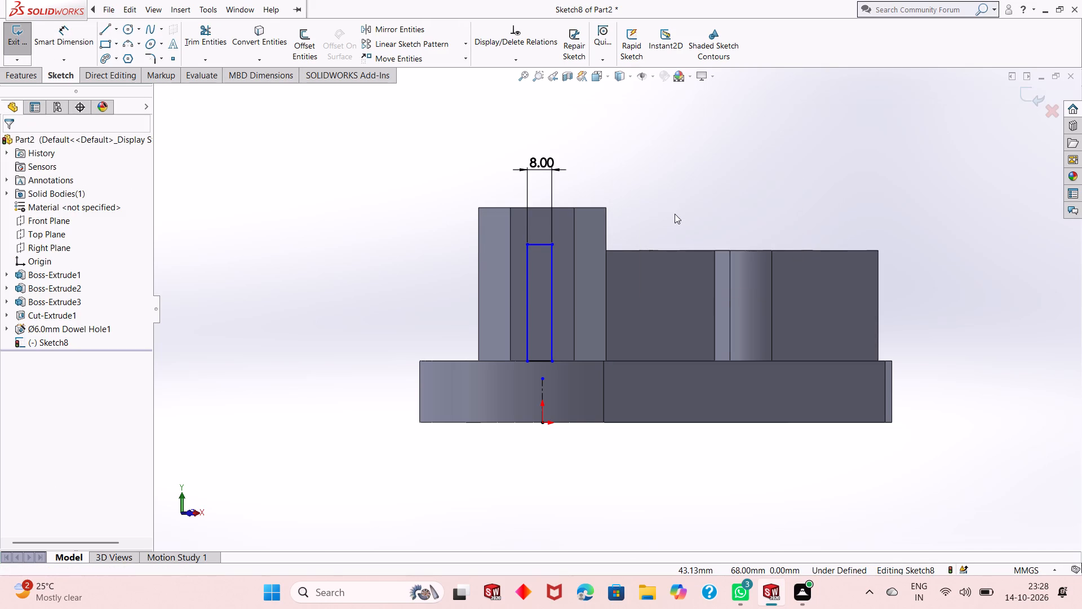
Make the rectangle's two vertical sides symmetric about the centerline.
left_click(529, 342)
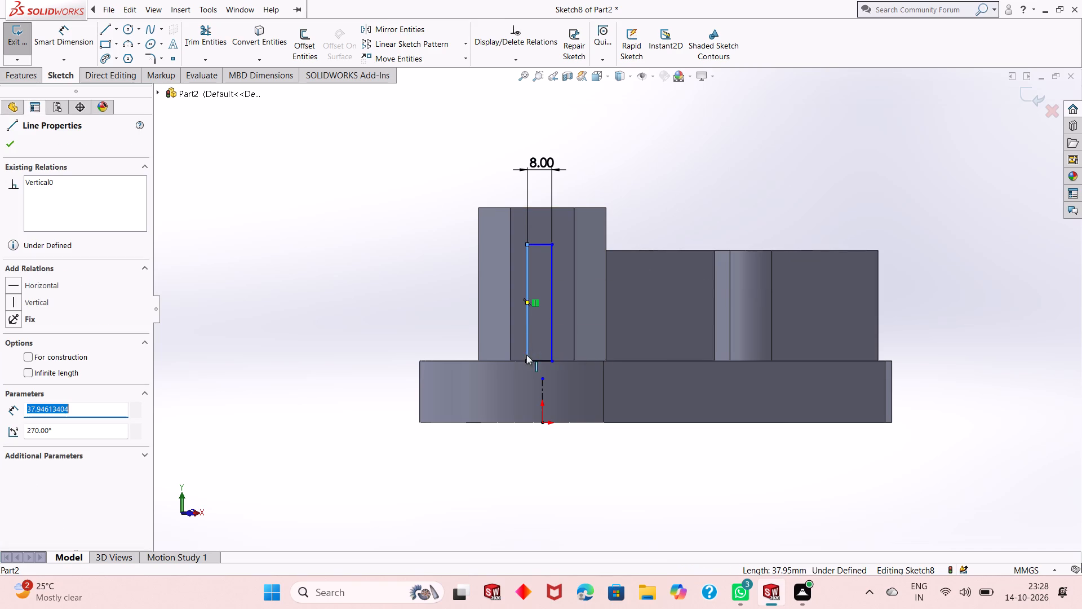
left_click(541, 389, "ctrl")
left_click(550, 346, "ctrl")
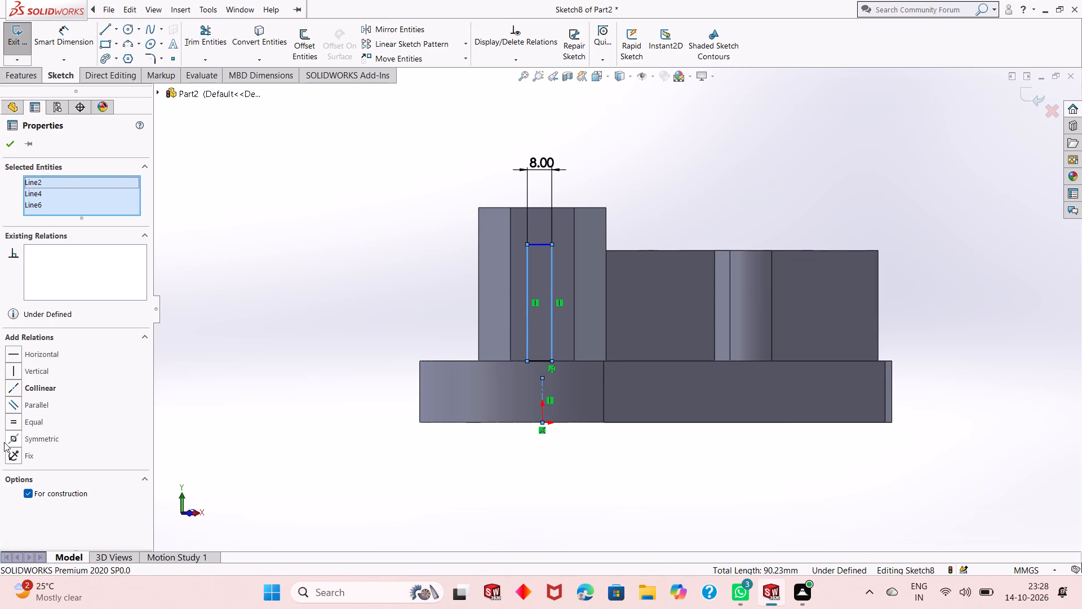
left_click(12, 438)
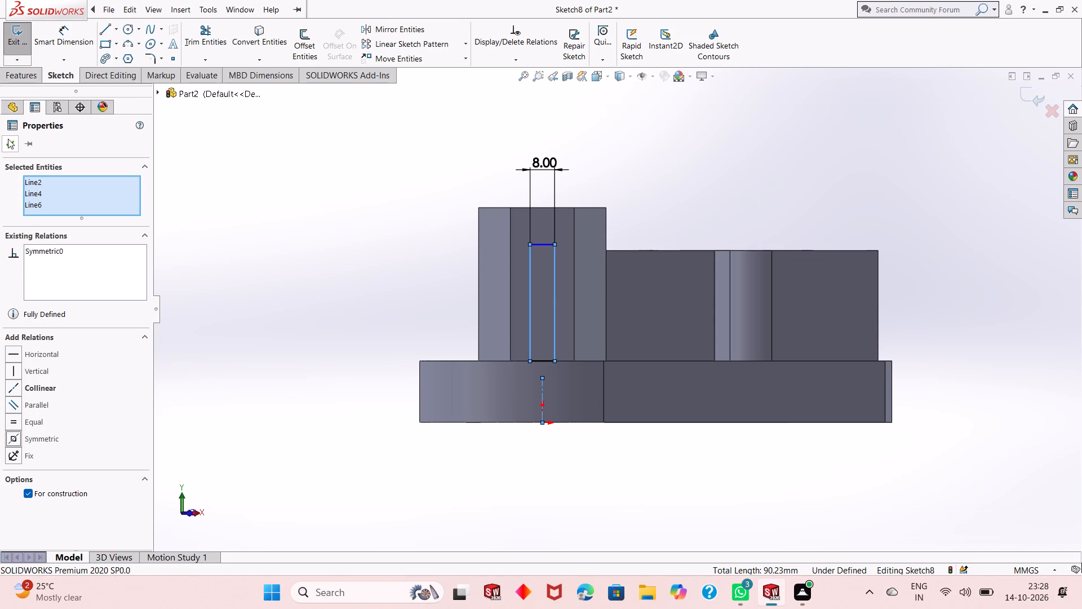
left_click(8, 139)
Dimension the rectangle's vertical side to set its height to 40 mm.
left_click(71, 35)
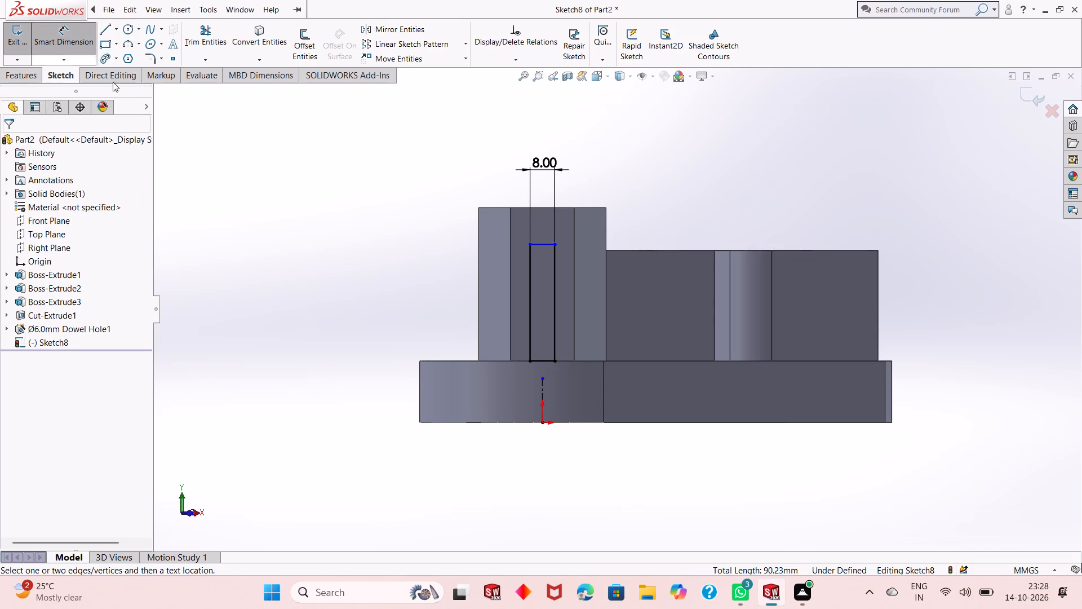
left_click(553, 321)
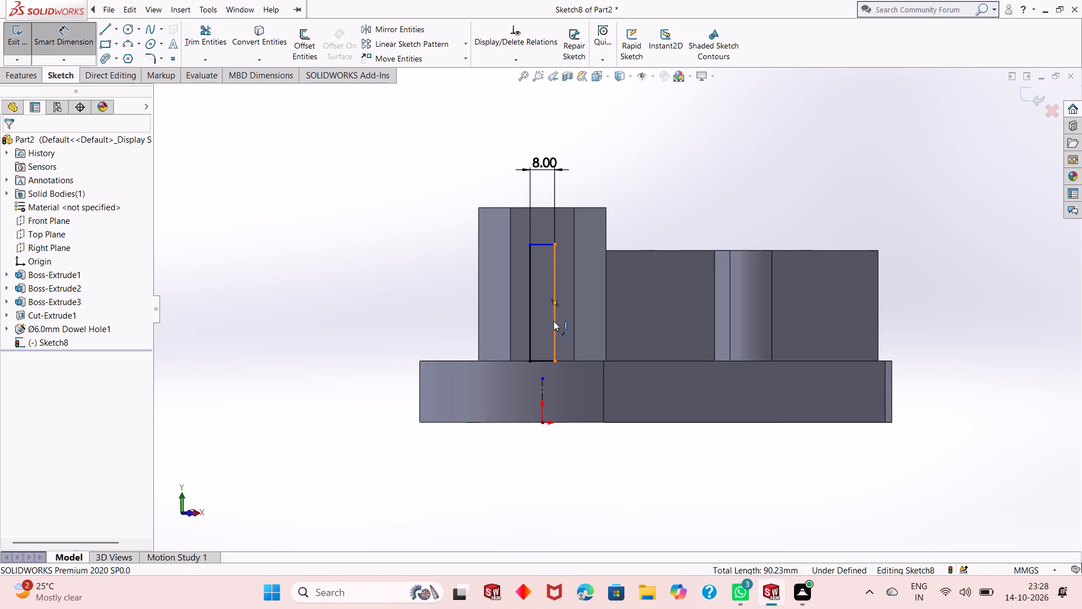
left_click(644, 317)
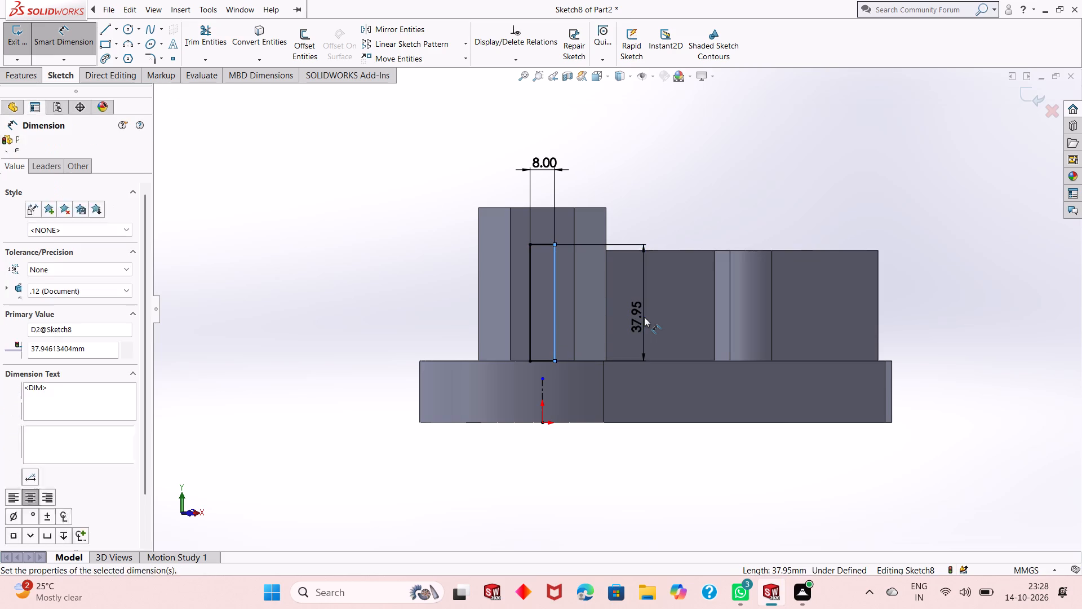
type("40")
key("Return")
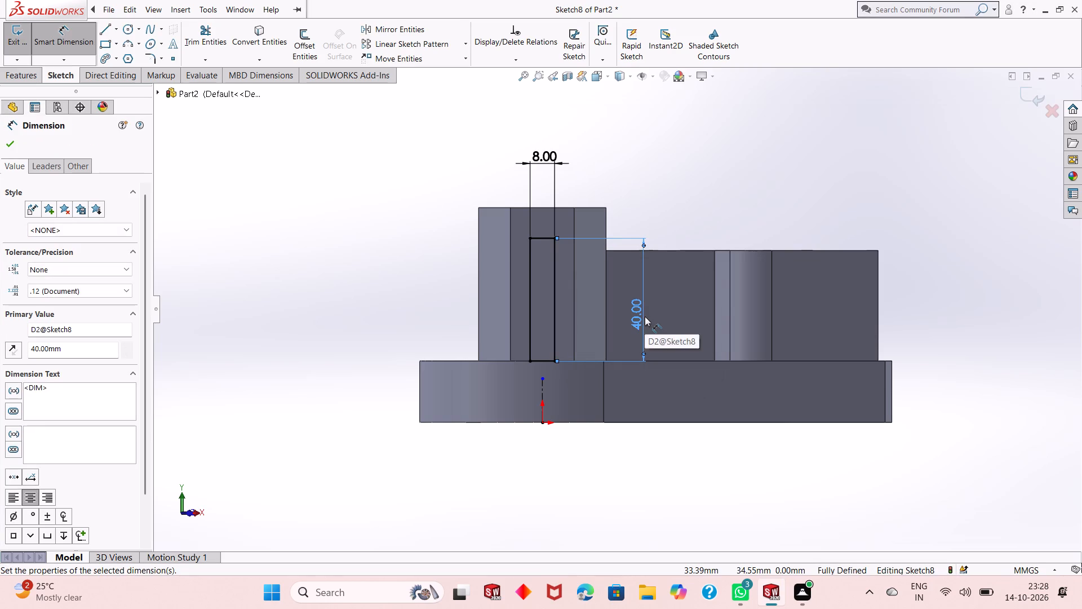
right_click(683, 167)
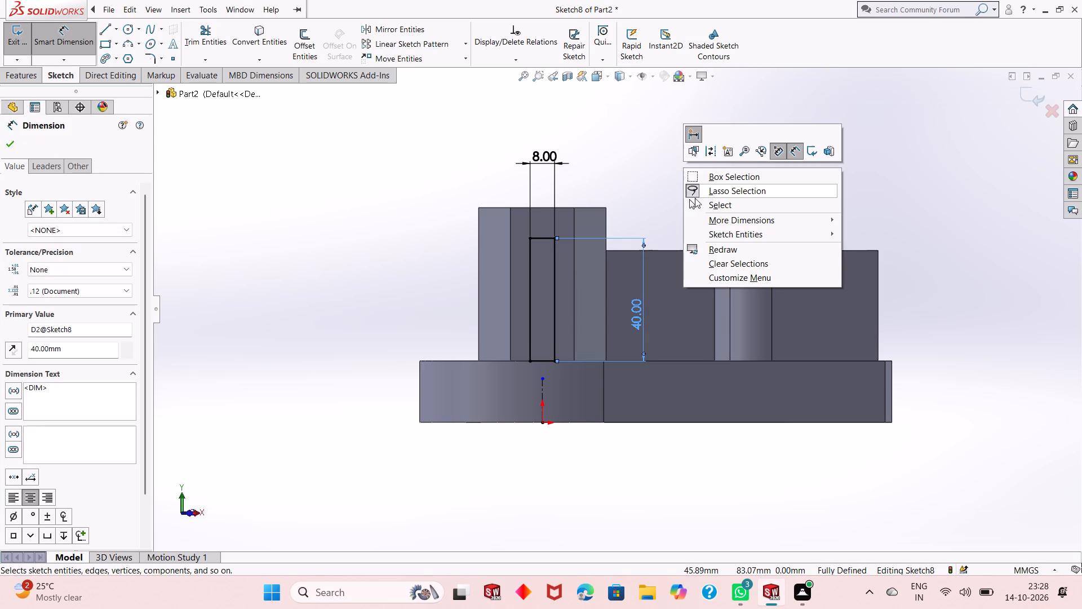
left_click(695, 203)
Extrude the rectangle outward from the hexagonal boss as a blind boss 16 mm deep, merged with the body.
left_click(8, 81)
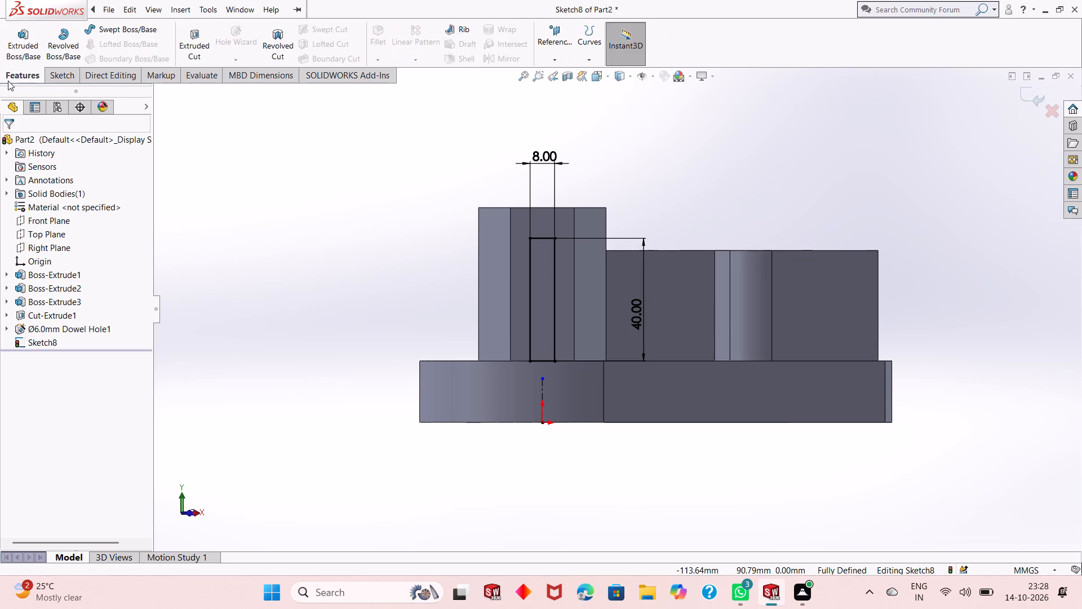
left_click(39, 59)
middle_click_drag(743, 233, 703, 256)
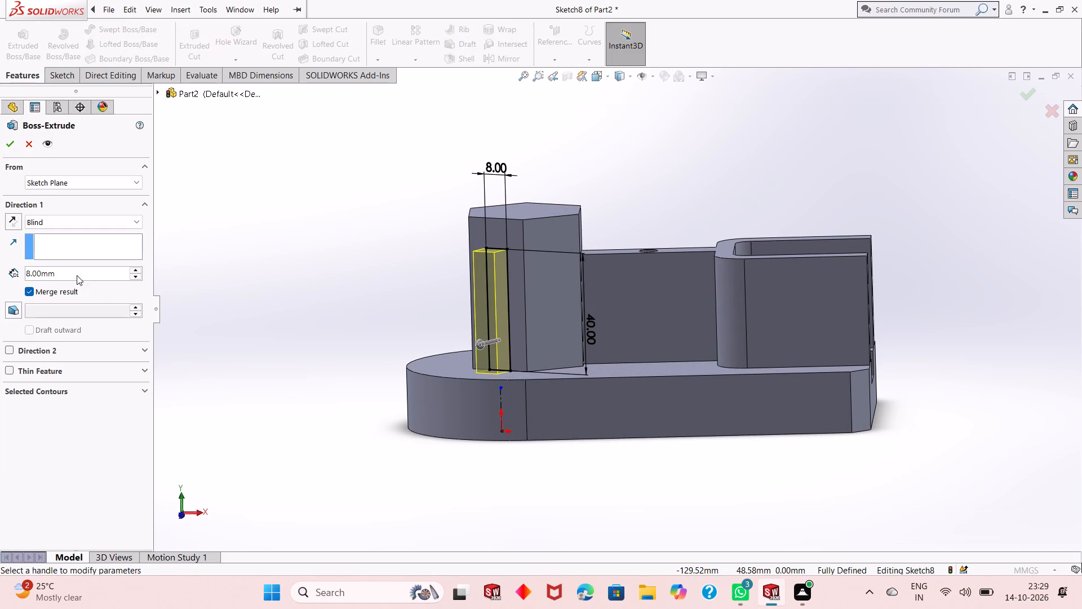
double_click(77, 275)
type("16")
key("Return")
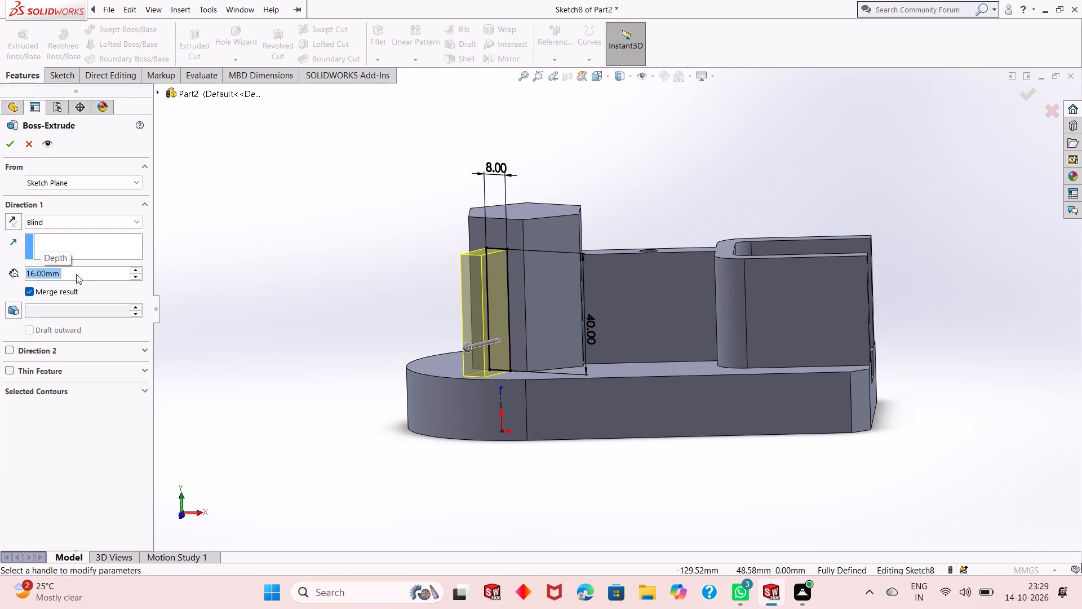
left_click(7, 146)
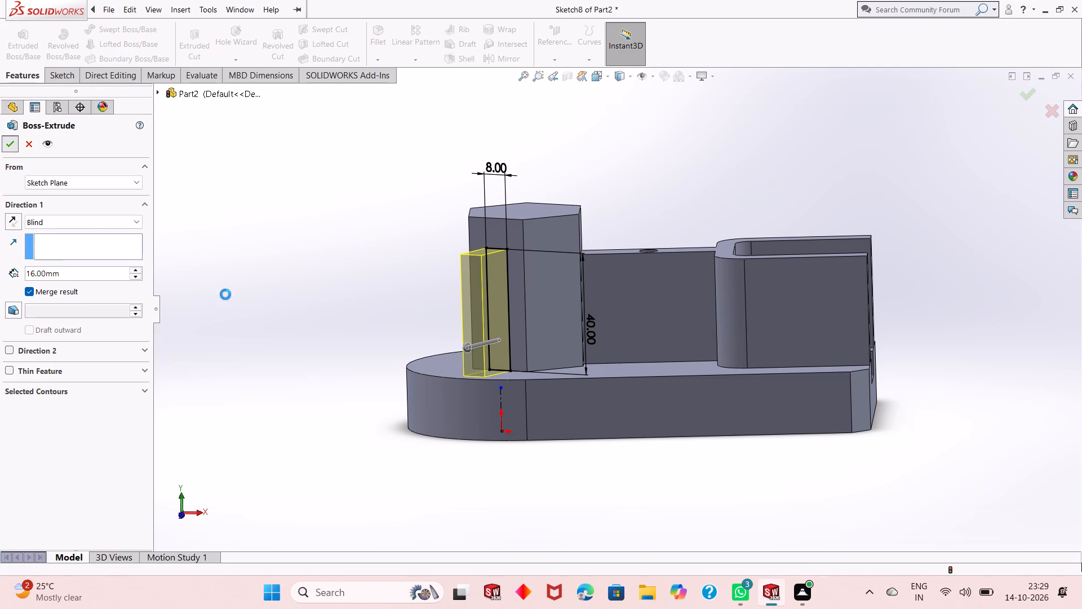
left_click(366, 317)
middle_click_drag(413, 286, 382, 307)
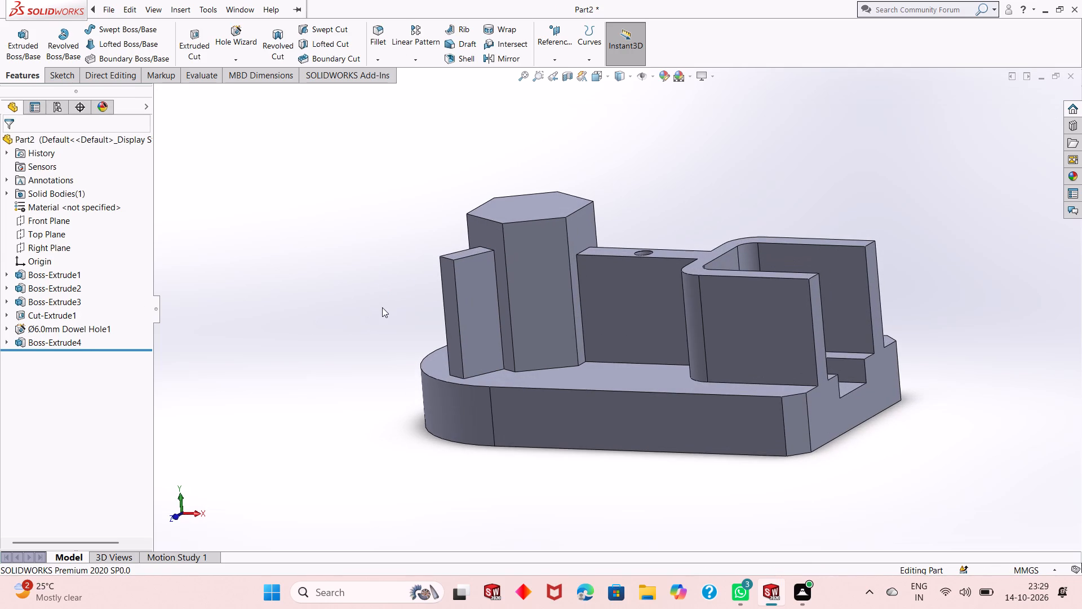
On the rib's front side face, sketch a diagonal line from its top inner corner to its bottom outer corner.
left_click(466, 273)
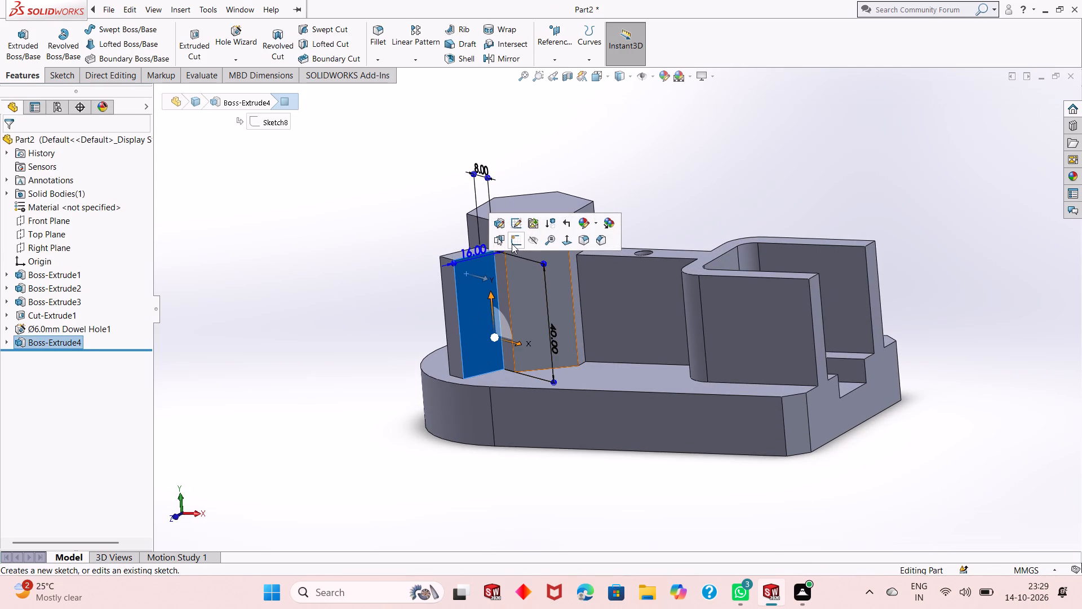
left_click(512, 244)
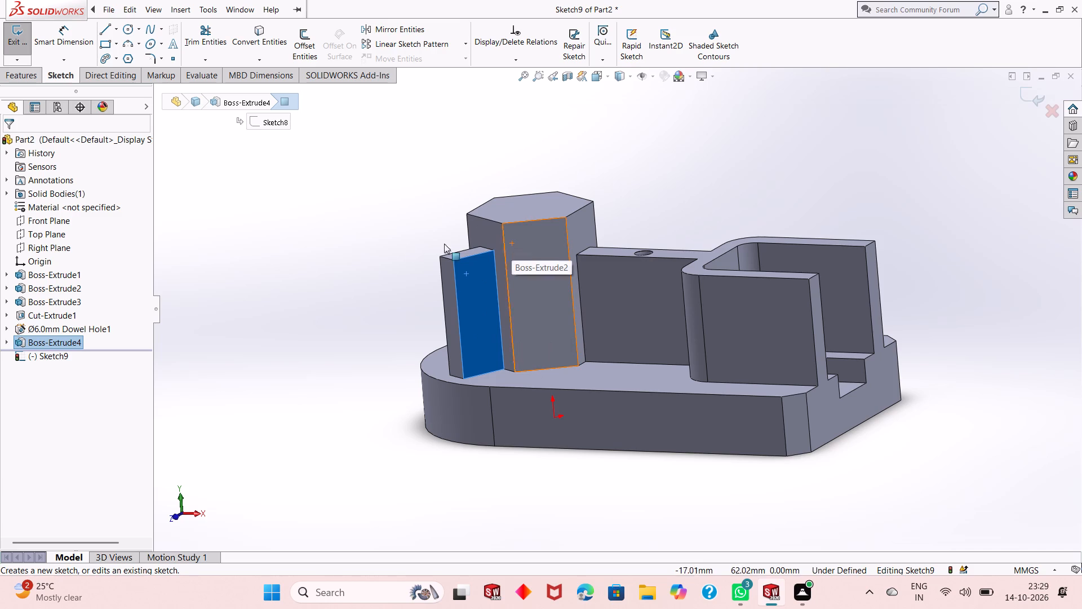
left_click(294, 244)
left_click(110, 29)
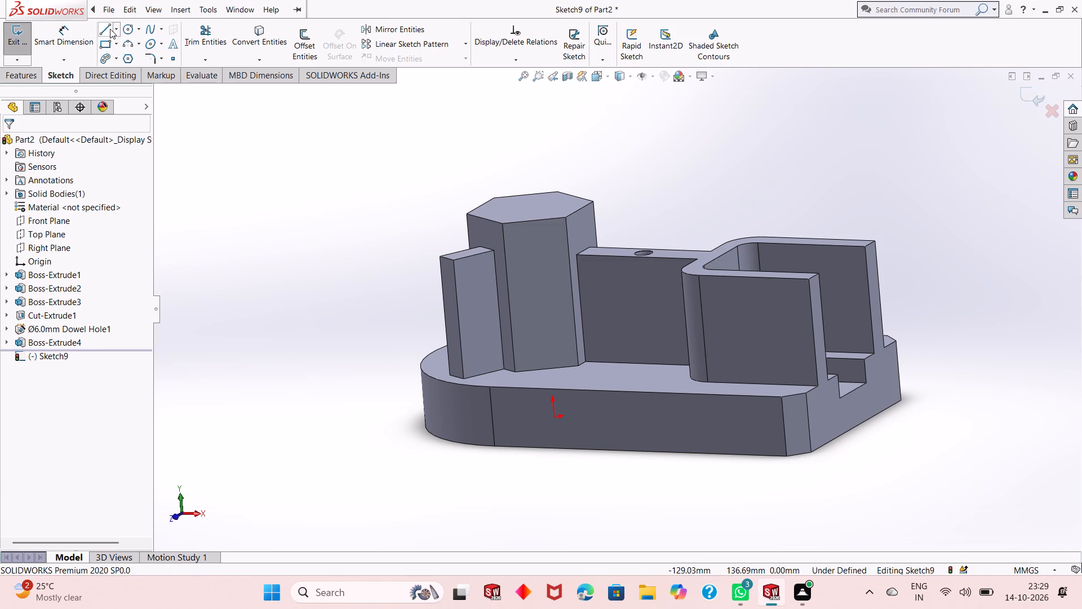
left_click(494, 249)
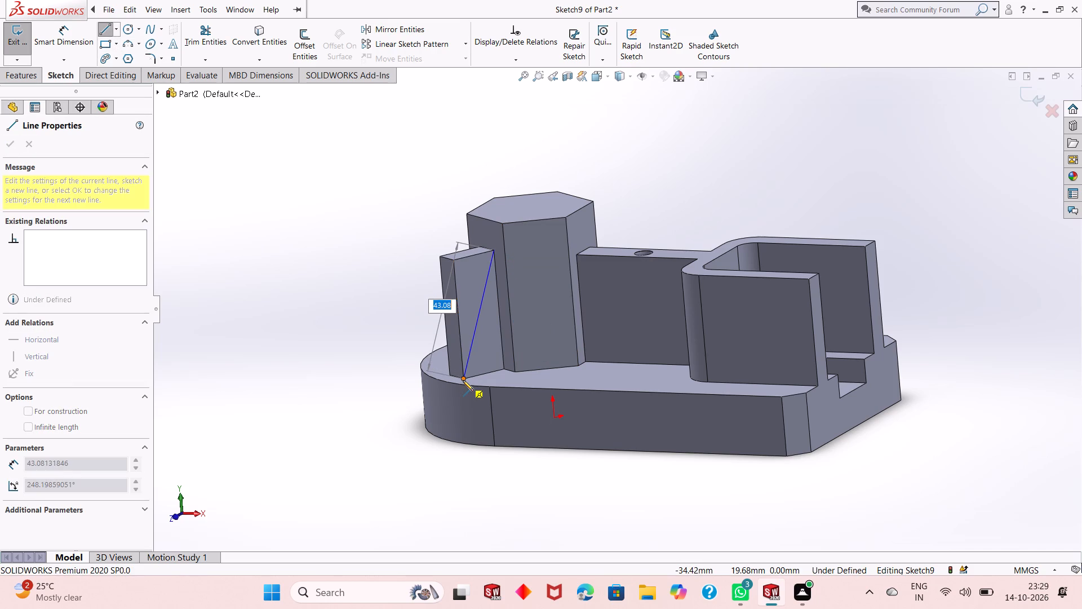
left_click(463, 381)
right_click(246, 343)
left_click(273, 352)
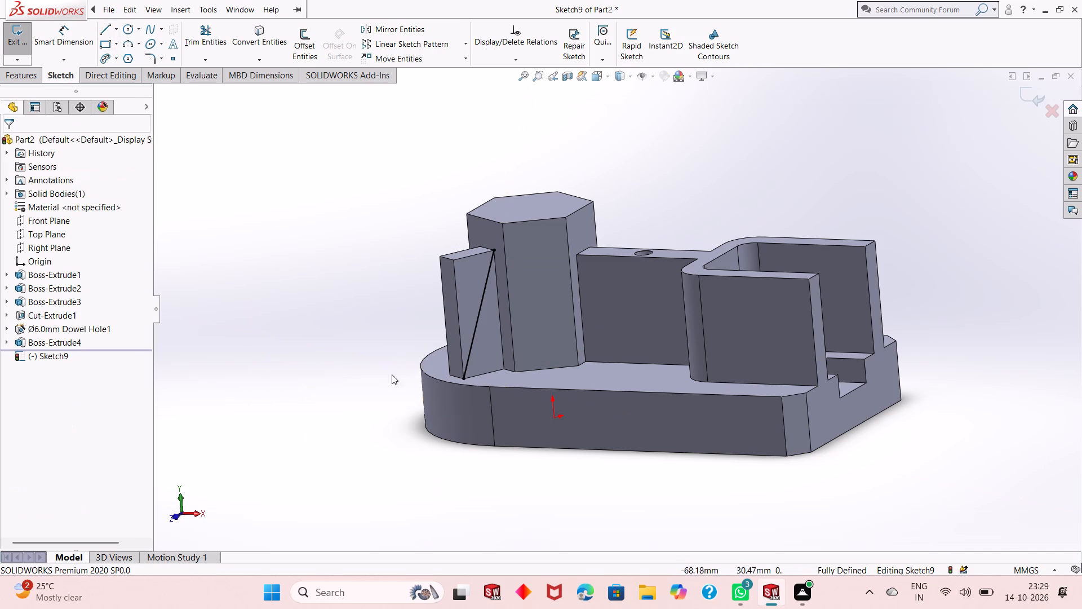
Extrude-cut the rib along the diagonal line, blind 16 mm, with the side to cut flipped to remove the outer half.
left_click(32, 80)
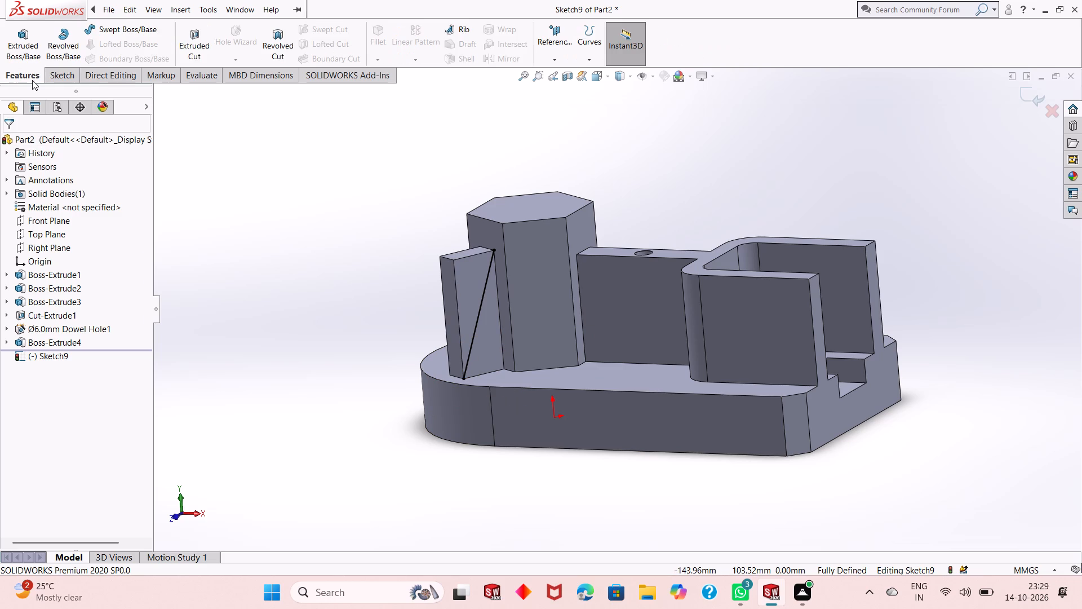
left_click(205, 47)
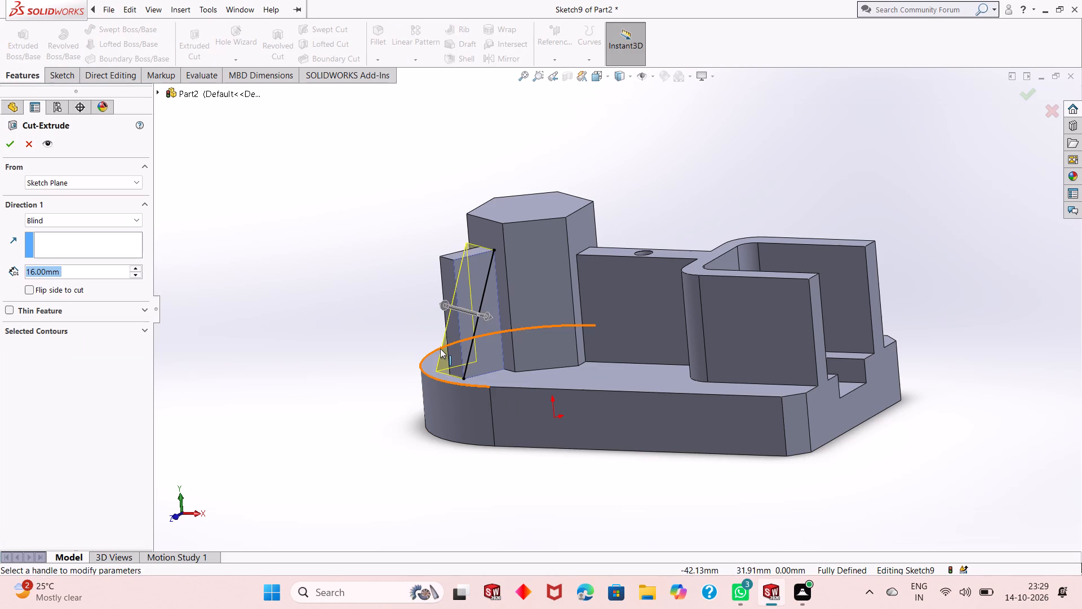
middle_click_drag(334, 351, 352, 434)
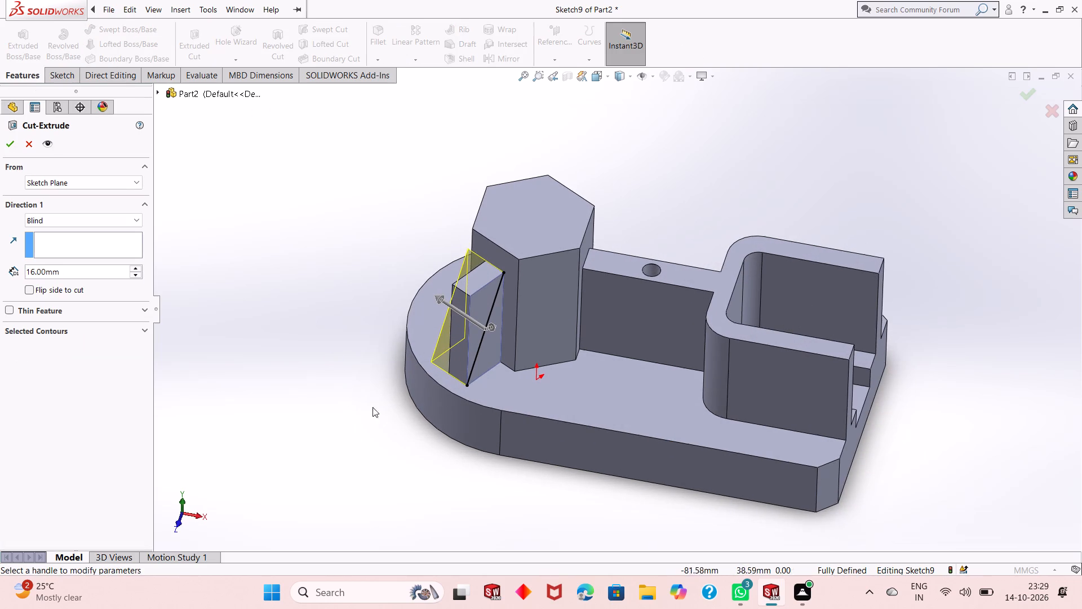
middle_click_drag(411, 352, 454, 429)
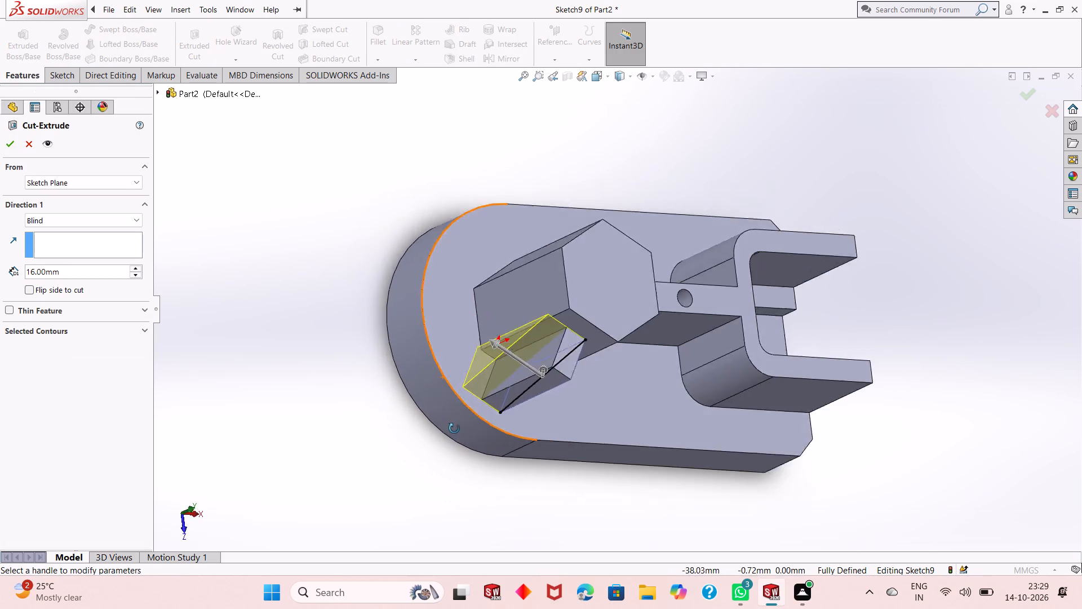
middle_click_drag(454, 429, 439, 404)
left_click(518, 345)
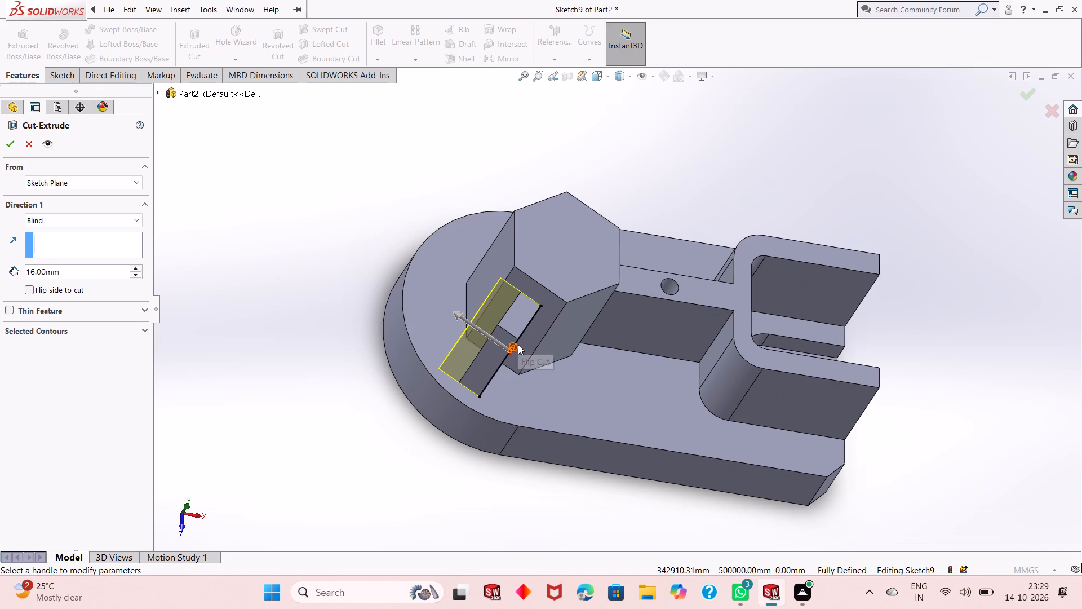
middle_click_drag(362, 399, 400, 490)
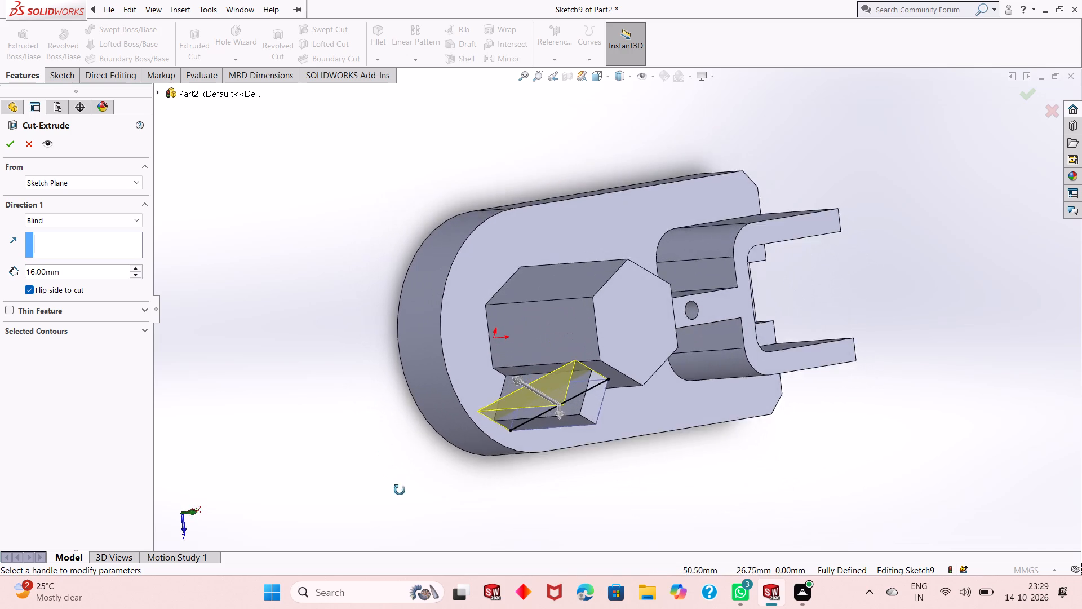
middle_click_drag(400, 490, 332, 326)
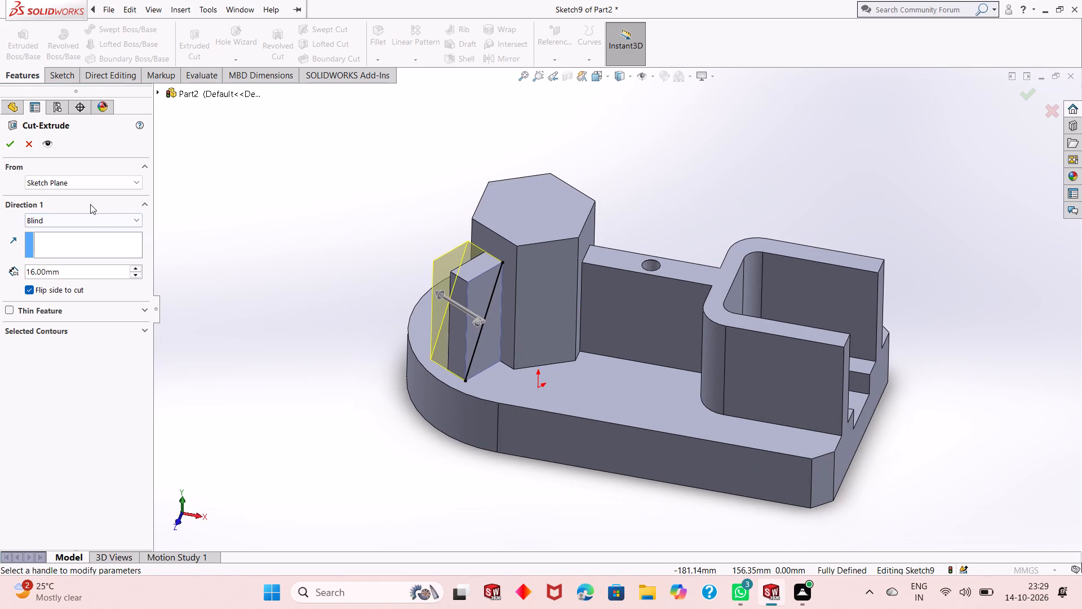
left_click(15, 141)
left_click(358, 324)
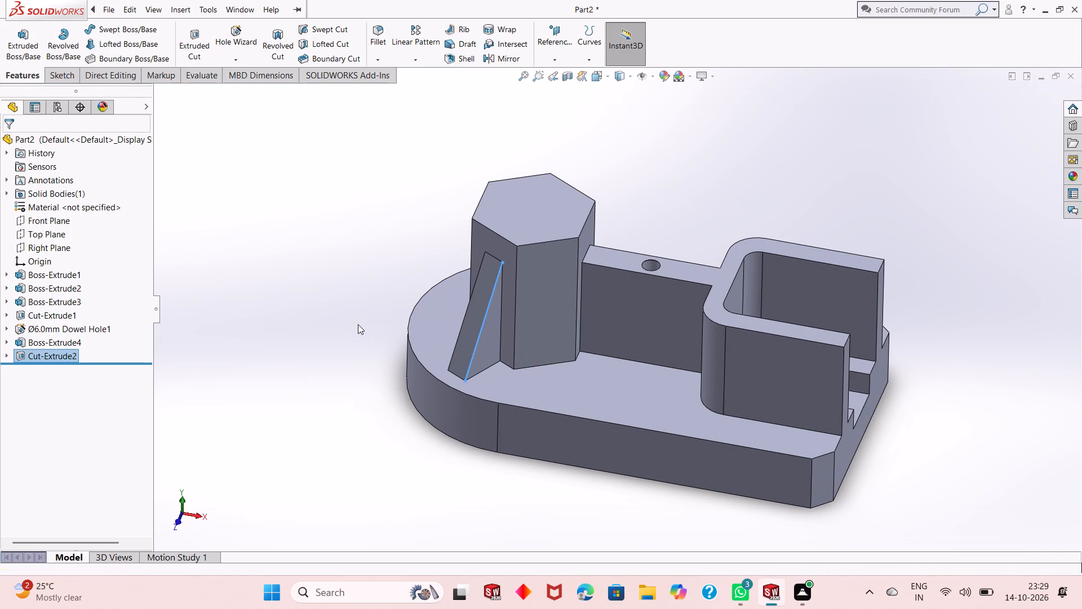
Sketch a corner rectangle about 9 mm wide and 39 mm high on the hexagonal boss's rear face, standing on the plate's top edge.
scroll(515, 358, "up", 1)
middle_click_drag(520, 298, 708, 273)
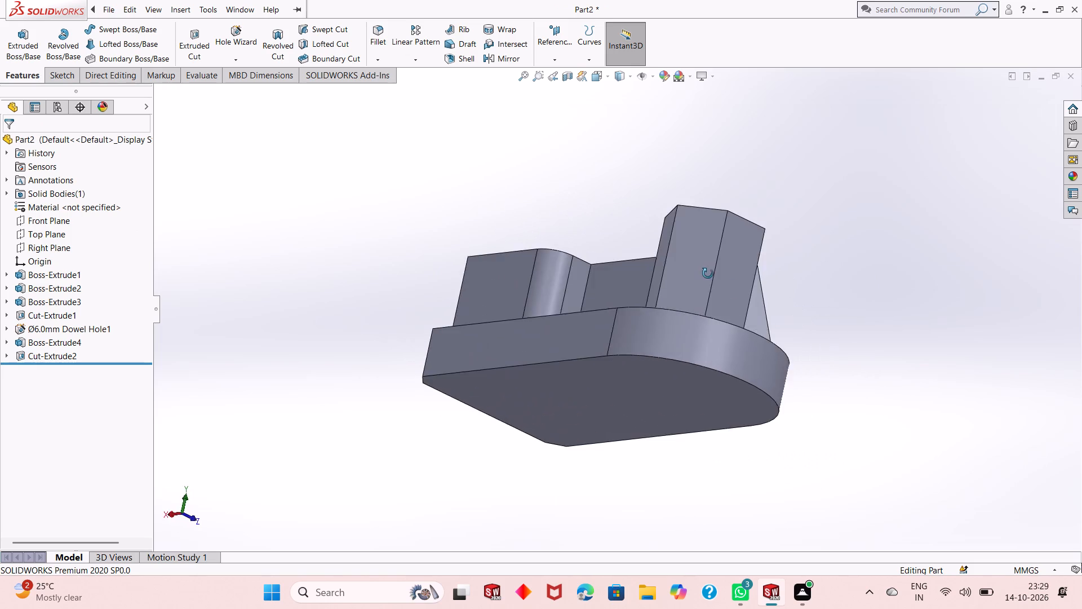
middle_click_drag(708, 273, 735, 401)
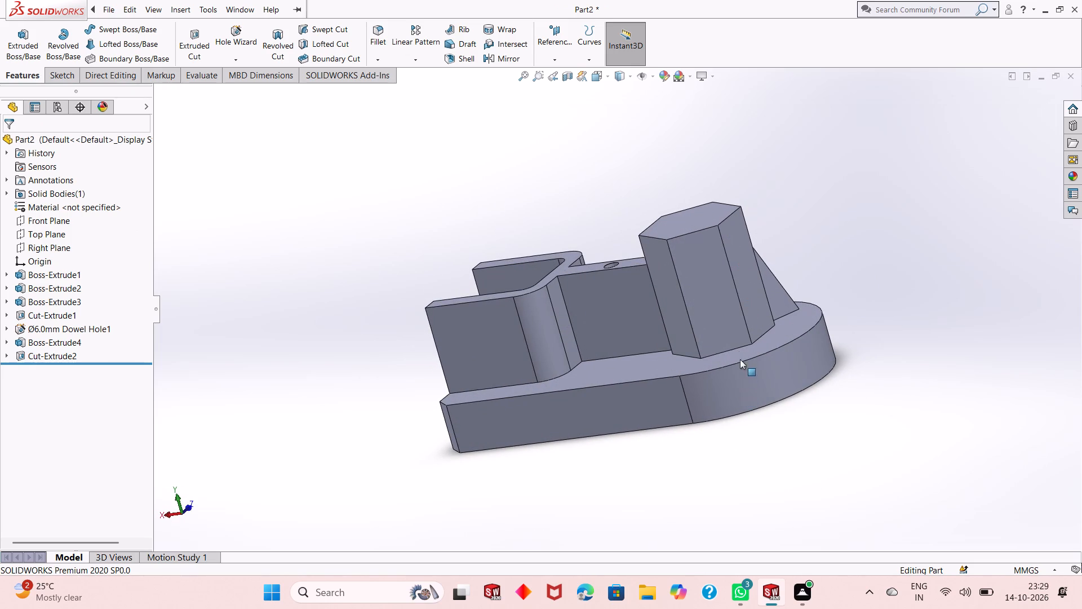
left_click(720, 311)
left_click(771, 281)
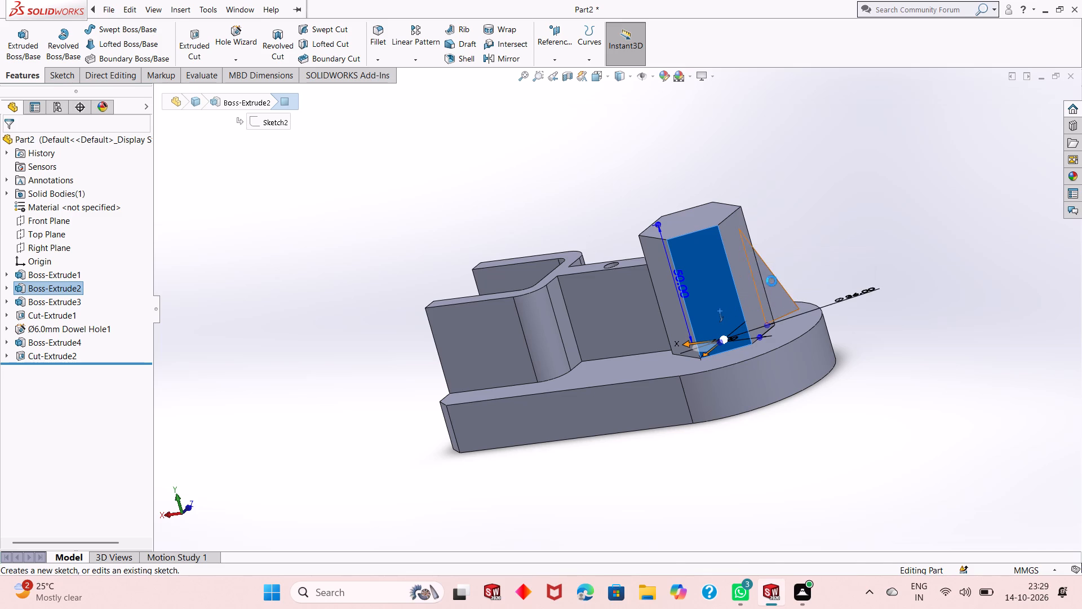
key("ctrl+8")
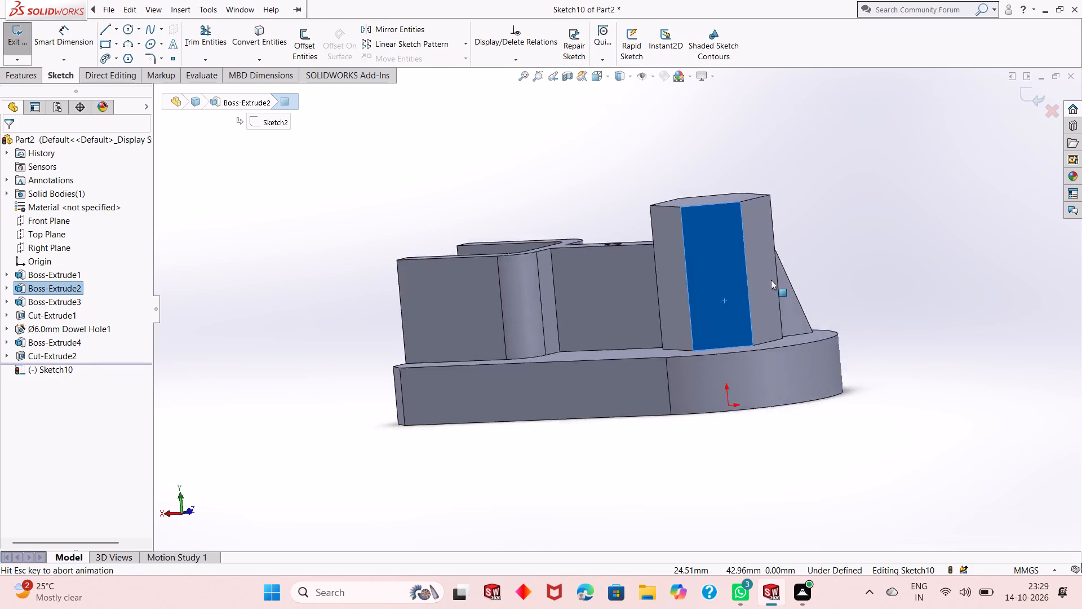
scroll(840, 262, "up", 1)
left_click(840, 262)
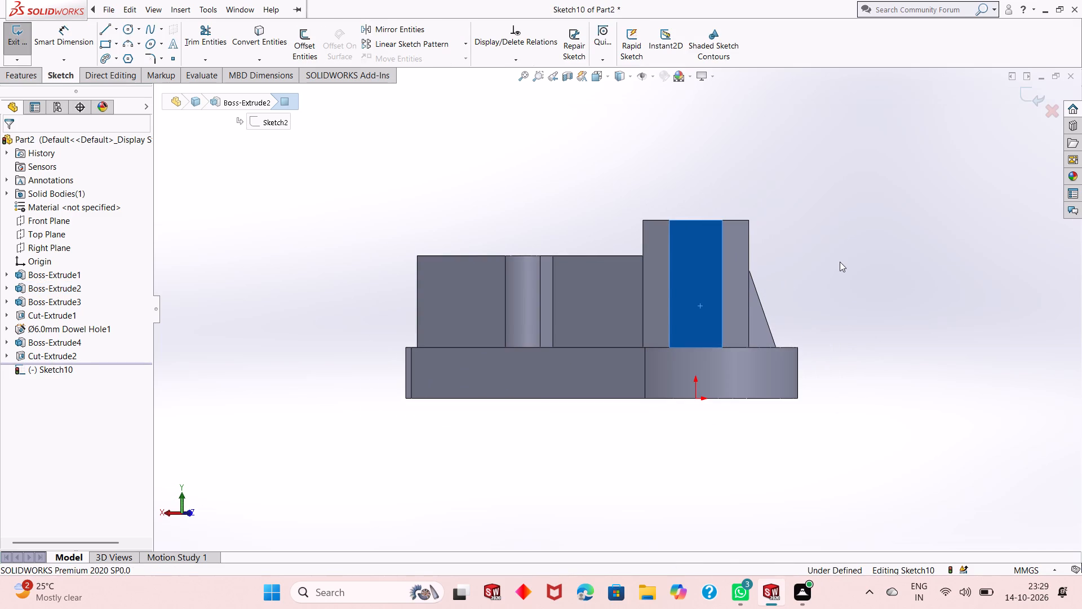
left_click(107, 45)
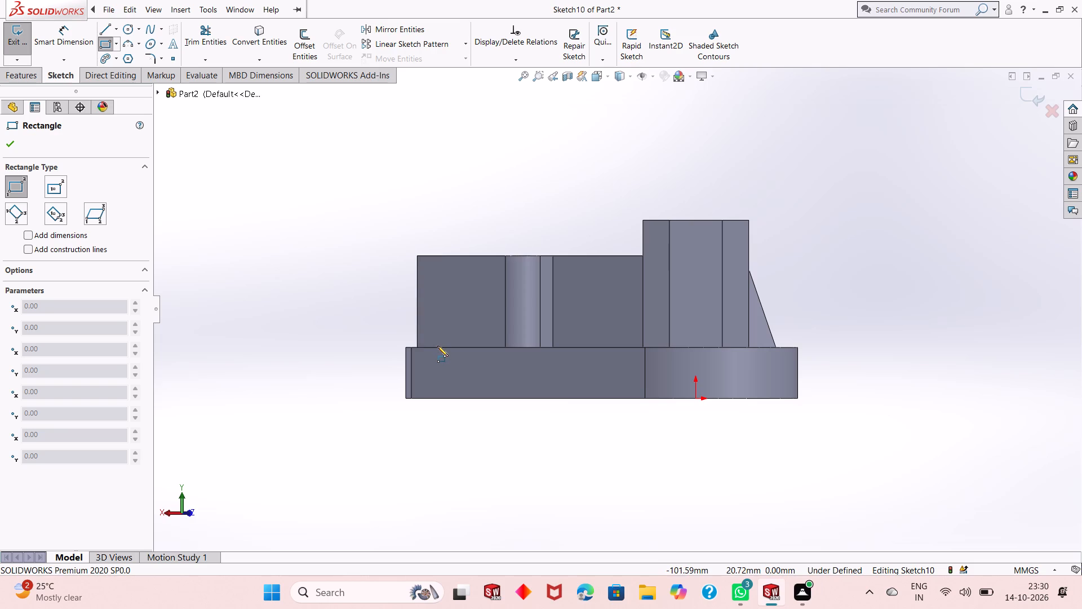
left_click(684, 248)
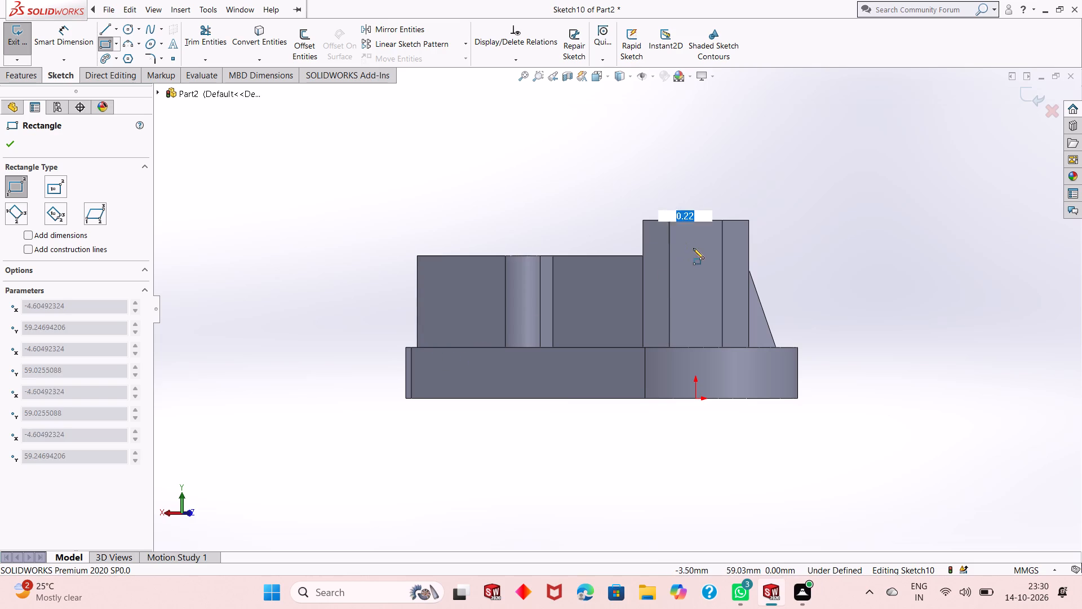
left_click(707, 348)
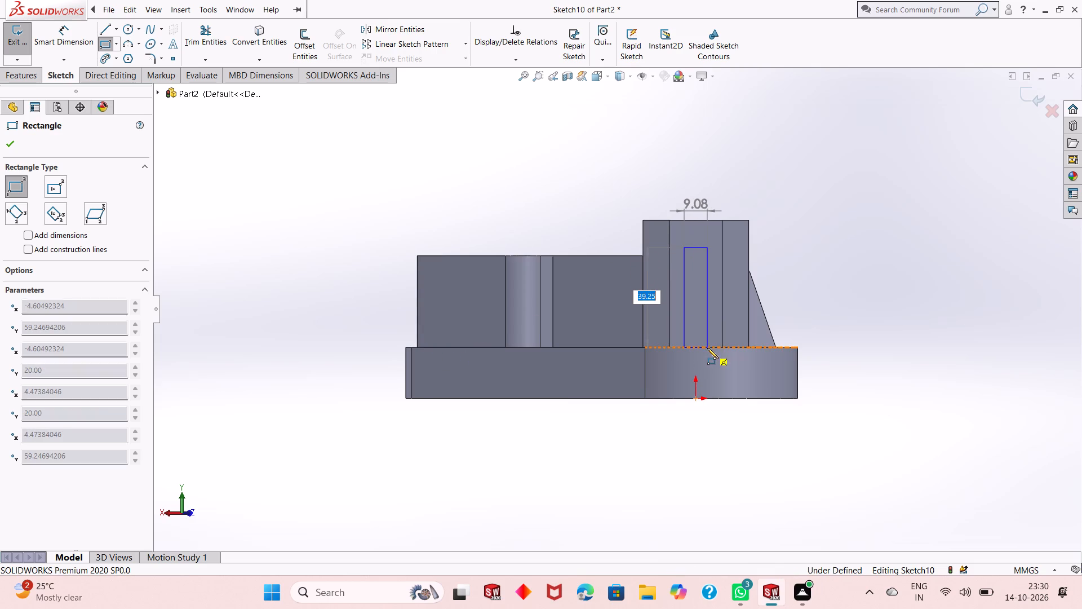
right_click(783, 285)
left_click(803, 293)
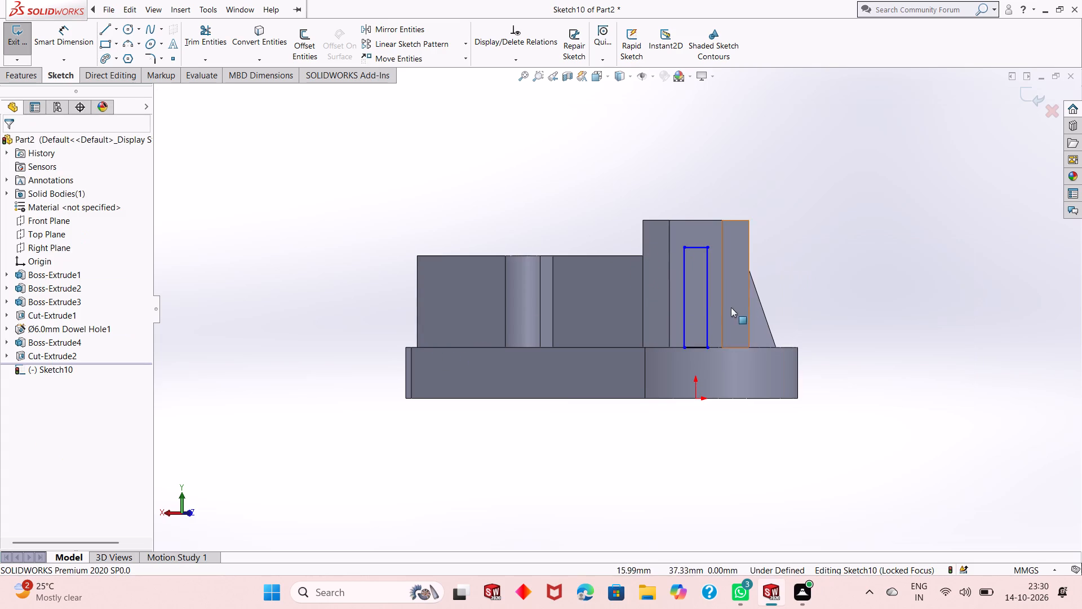
Draw a vertical centerline about 12 mm long upward from the sketch origin.
left_click(707, 321)
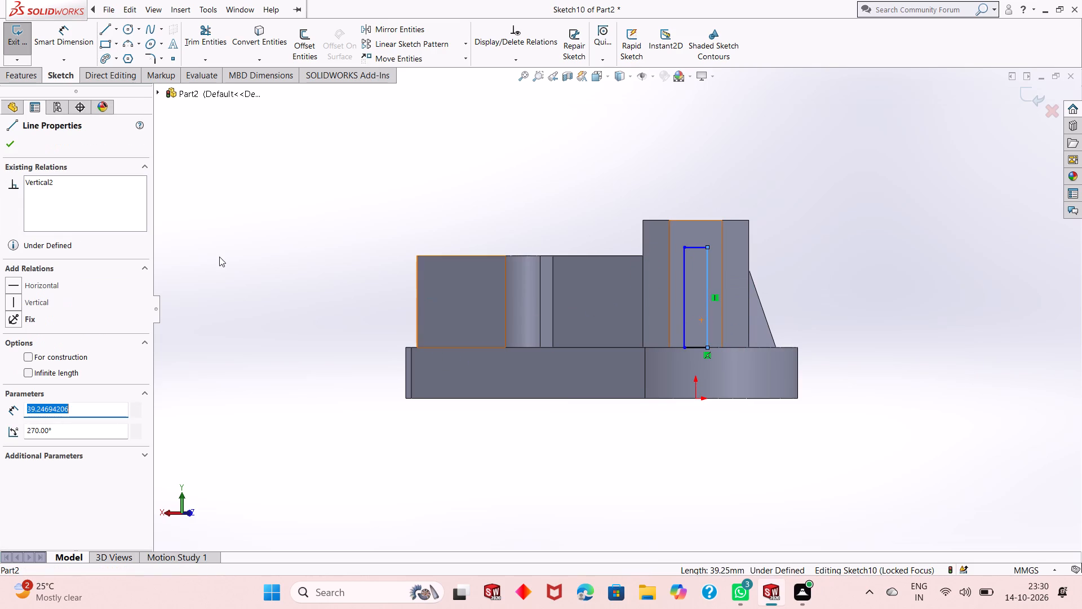
left_click(196, 160)
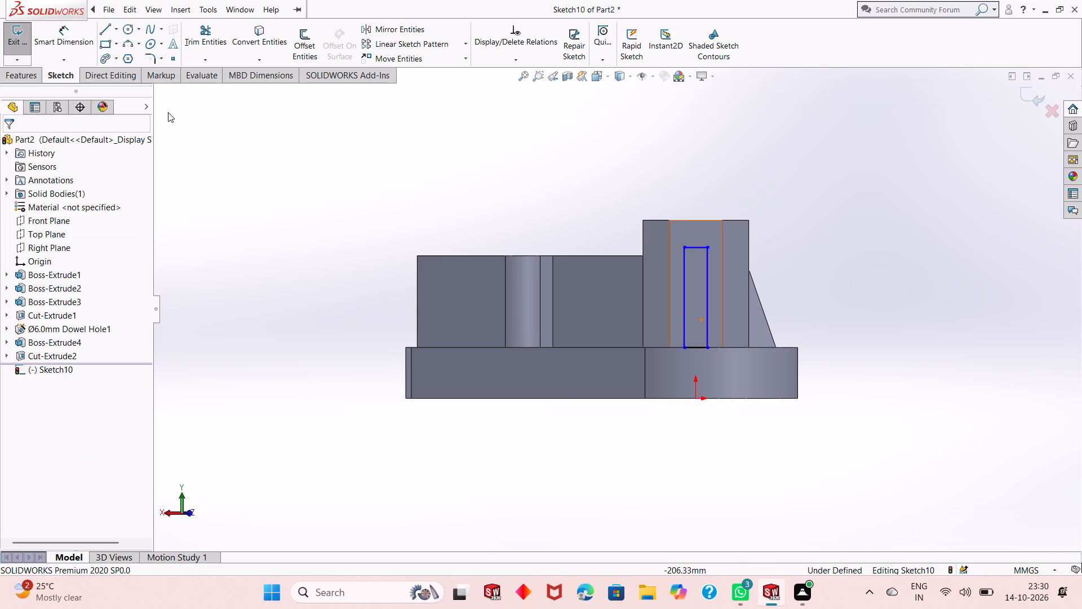
left_click(112, 28)
left_click(116, 29)
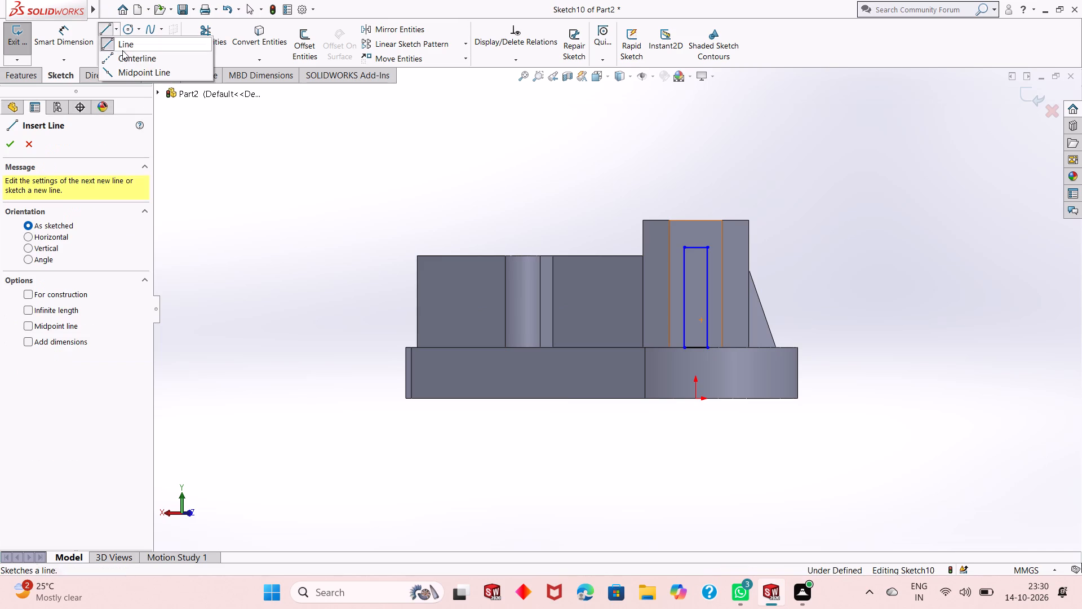
left_click(125, 63)
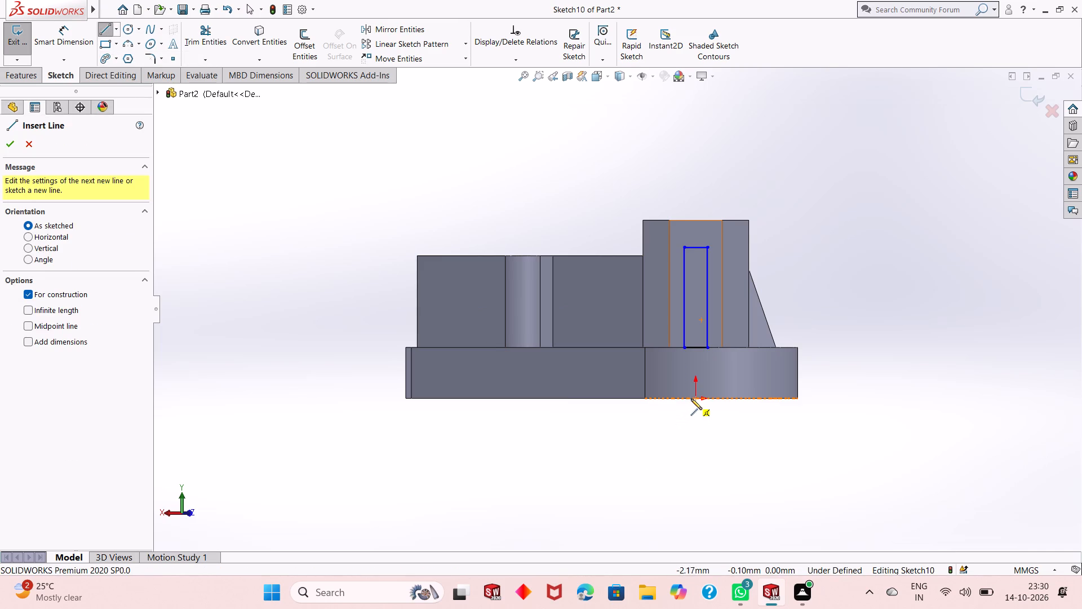
left_click(695, 400)
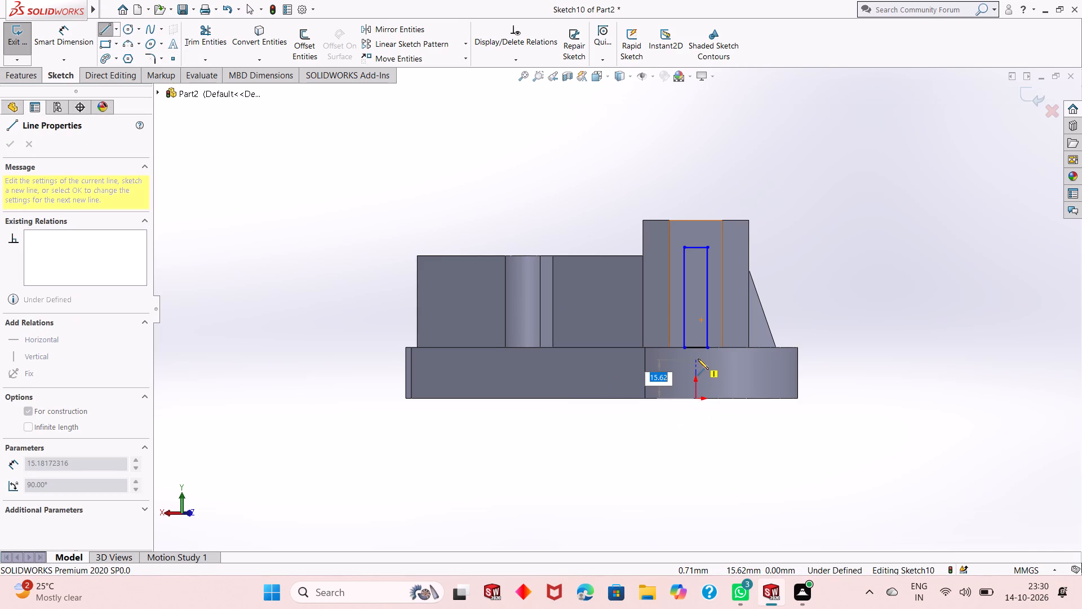
left_click(698, 368)
right_click(697, 369)
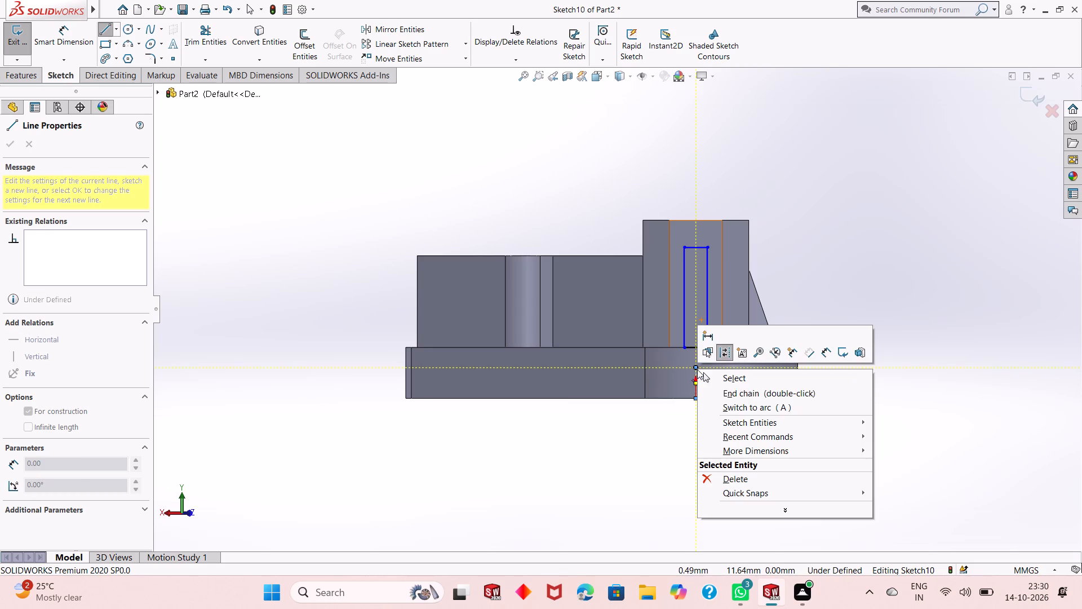
left_click(709, 376)
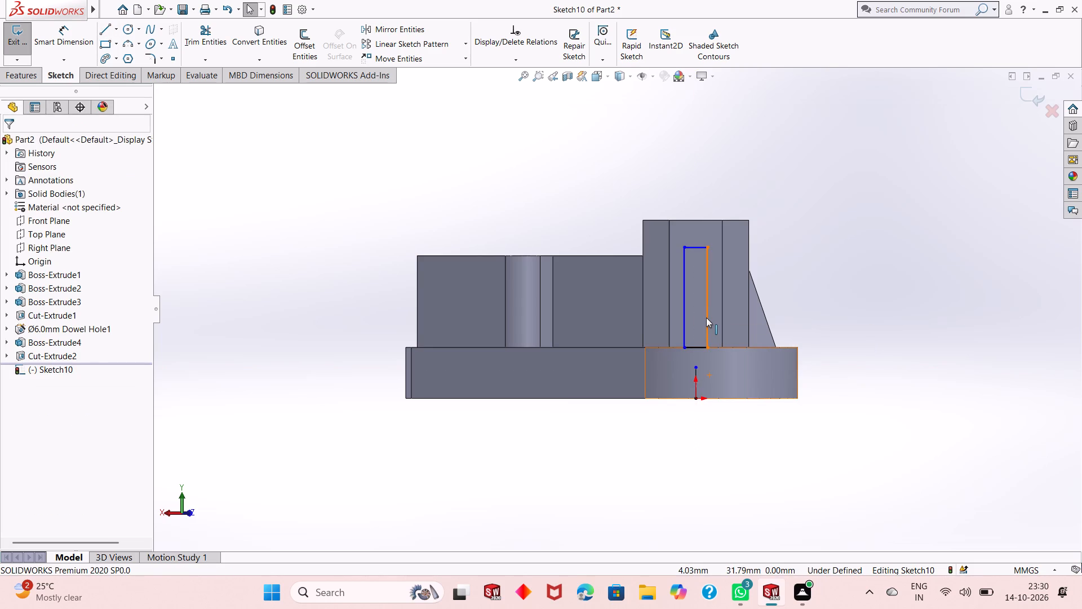
Make the rectangle's two vertical sides symmetric about the centerline.
left_click(706, 319)
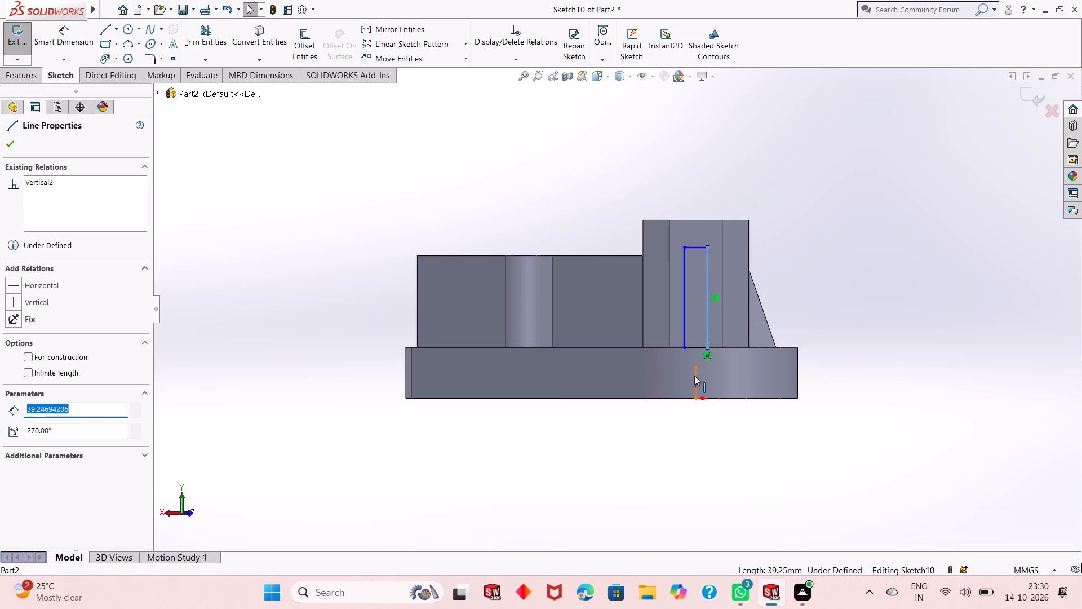
left_click(694, 376, "ctrl")
left_click(682, 318, "ctrl")
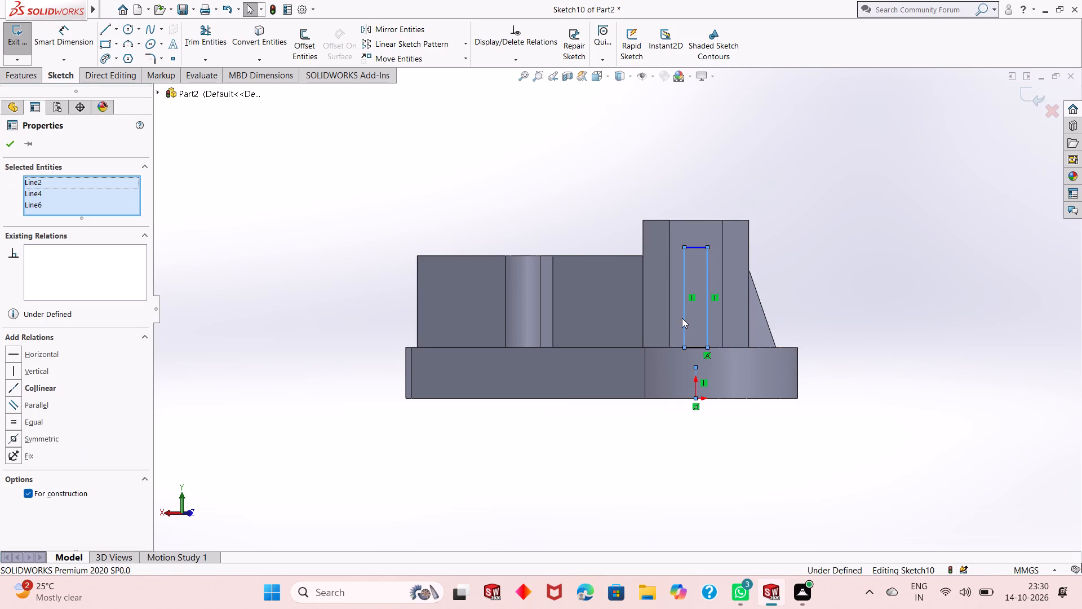
left_click(793, 267)
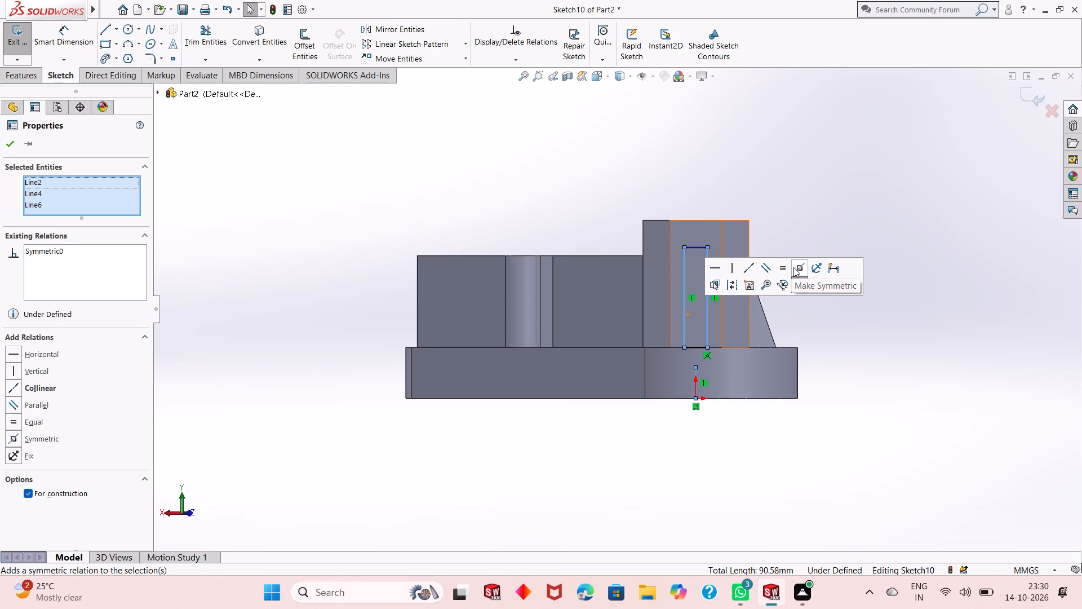
left_click(8, 148)
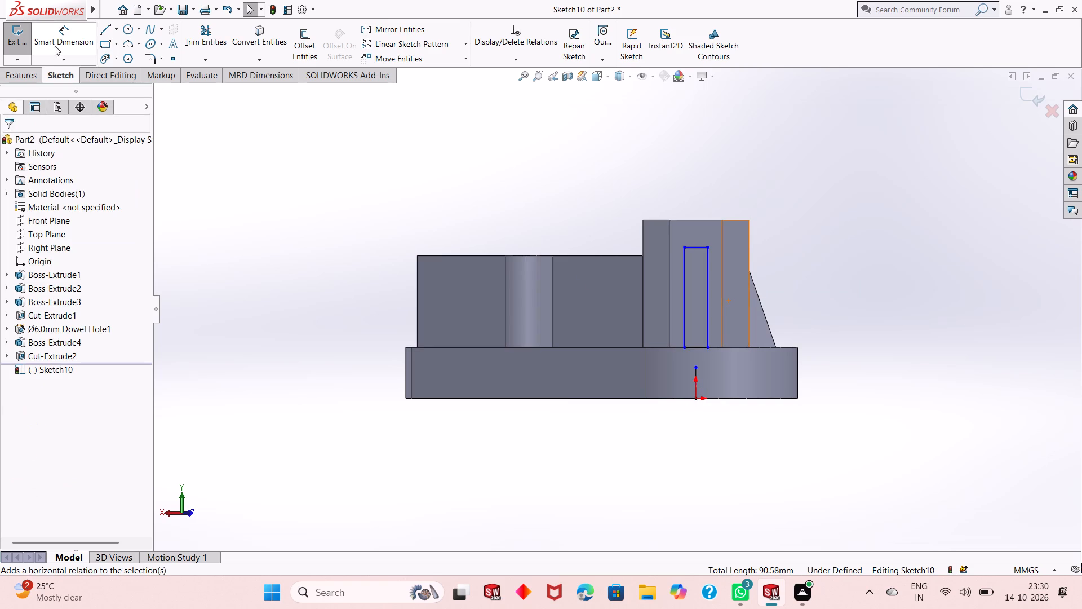
Dimension the rectangle on the hexagonal boss's face to 8 mm wide and 40 mm high.
left_click(55, 46)
left_click(695, 247)
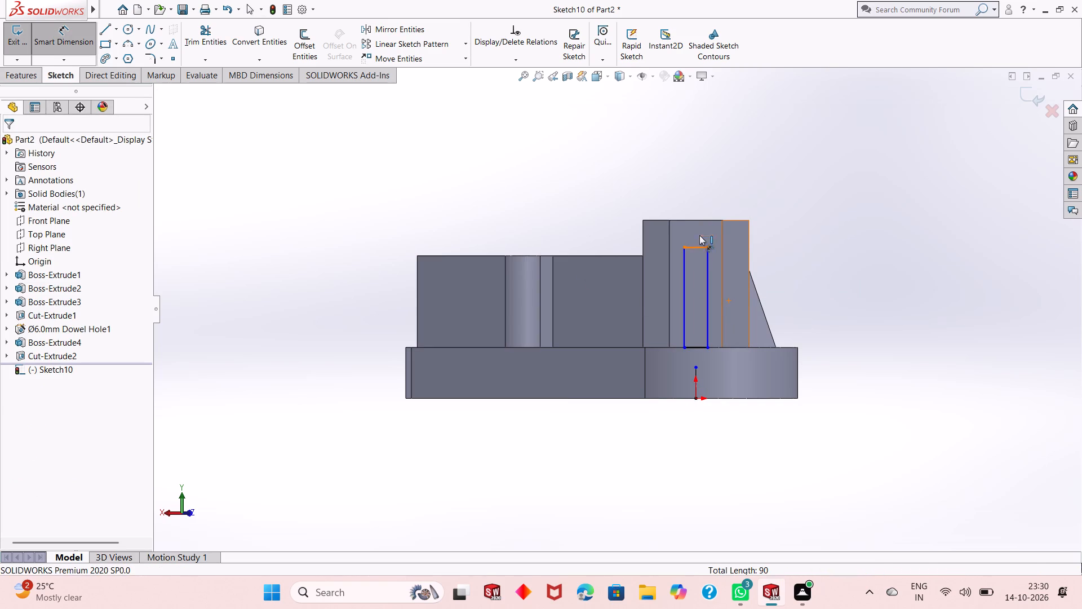
left_click(697, 205)
key("8")
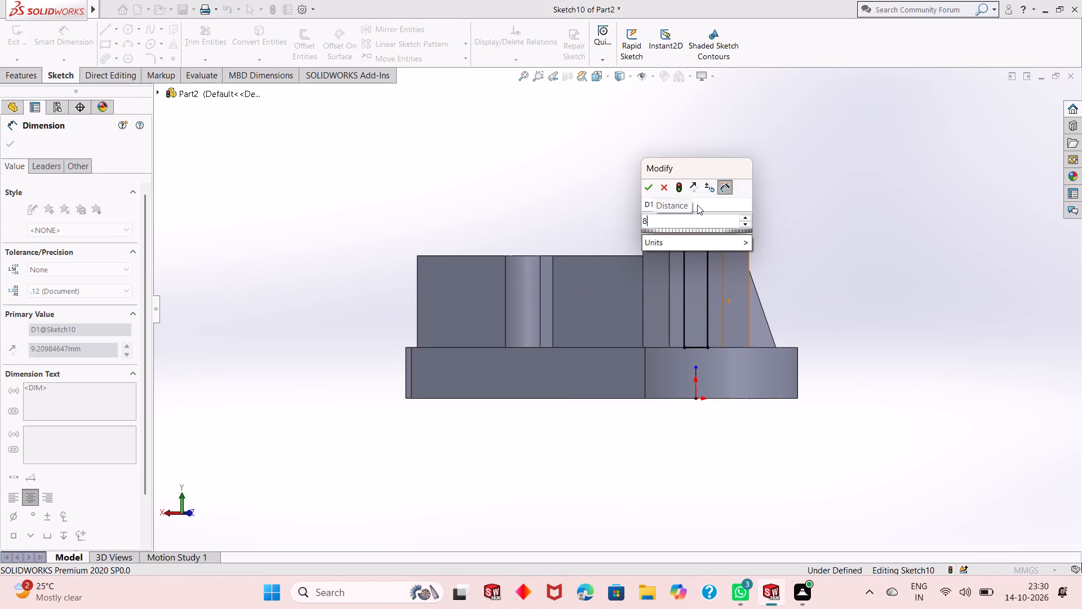
key("Return")
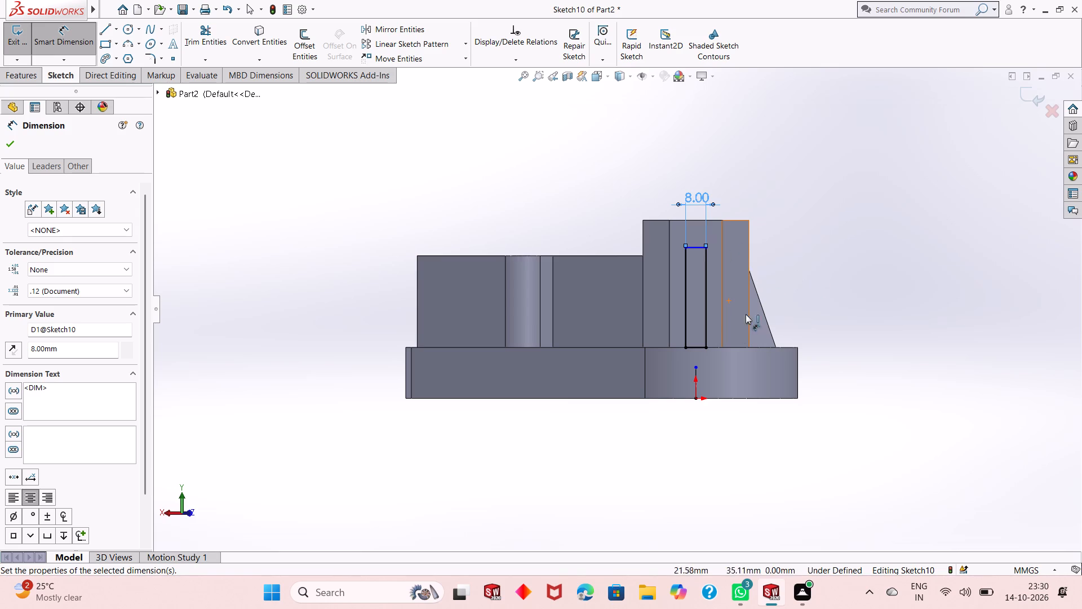
left_click(708, 336)
left_click(781, 303)
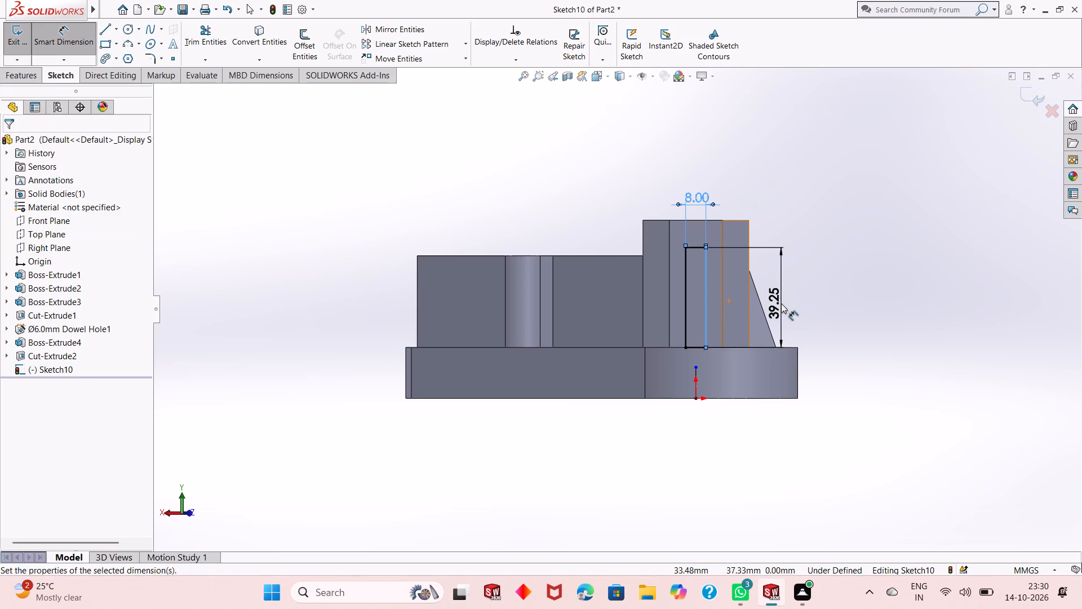
type("40")
key("Return")
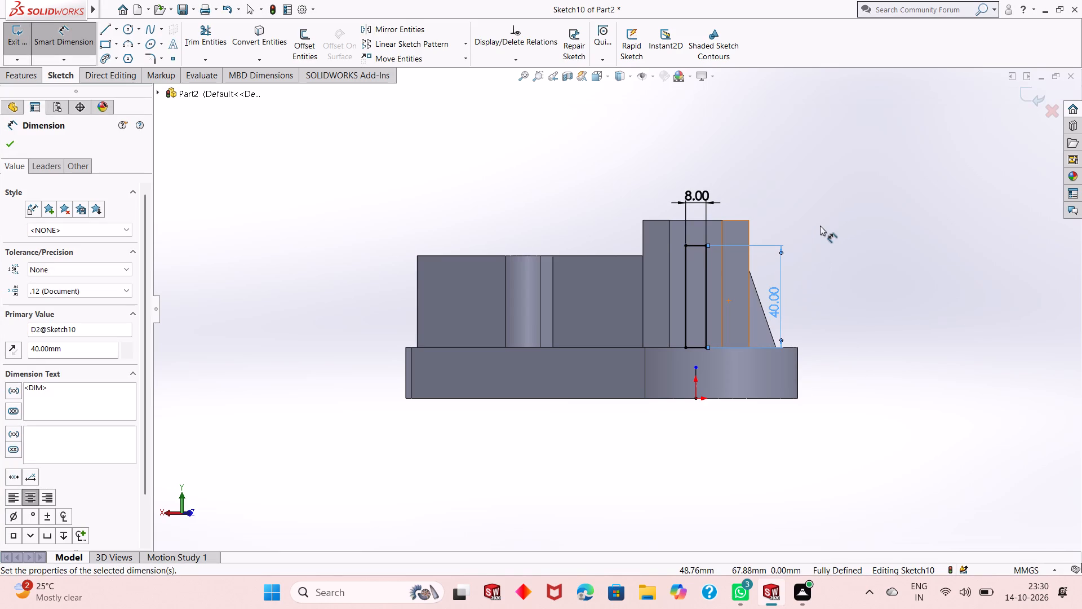
right_click(820, 226)
left_click(832, 260)
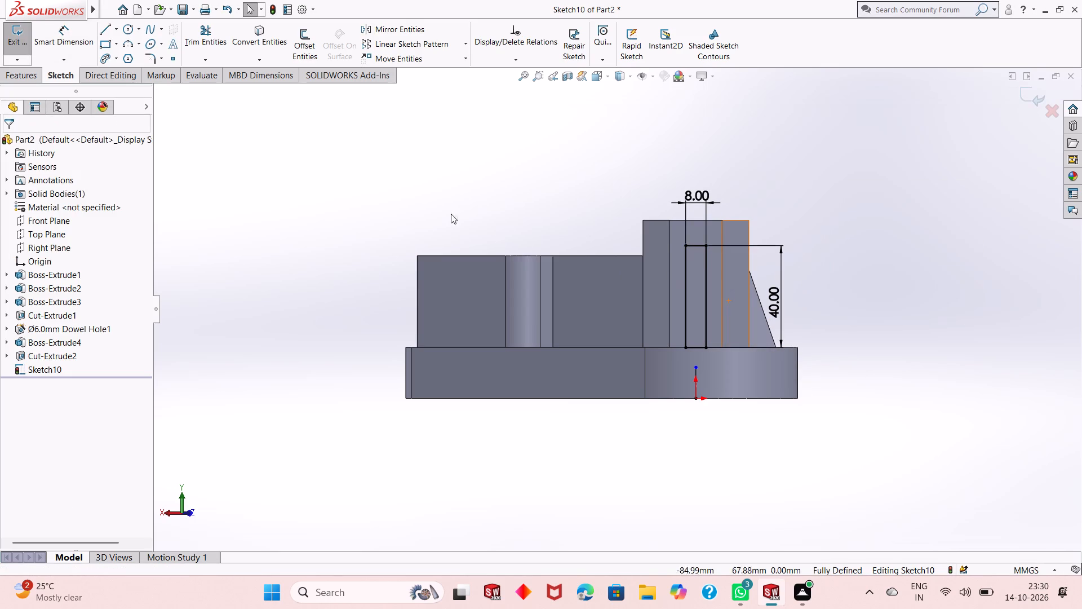
Extrude the 8 by 40 mm rectangle outward from the hexagonal boss as a blind 16 mm boss.
left_click(39, 72)
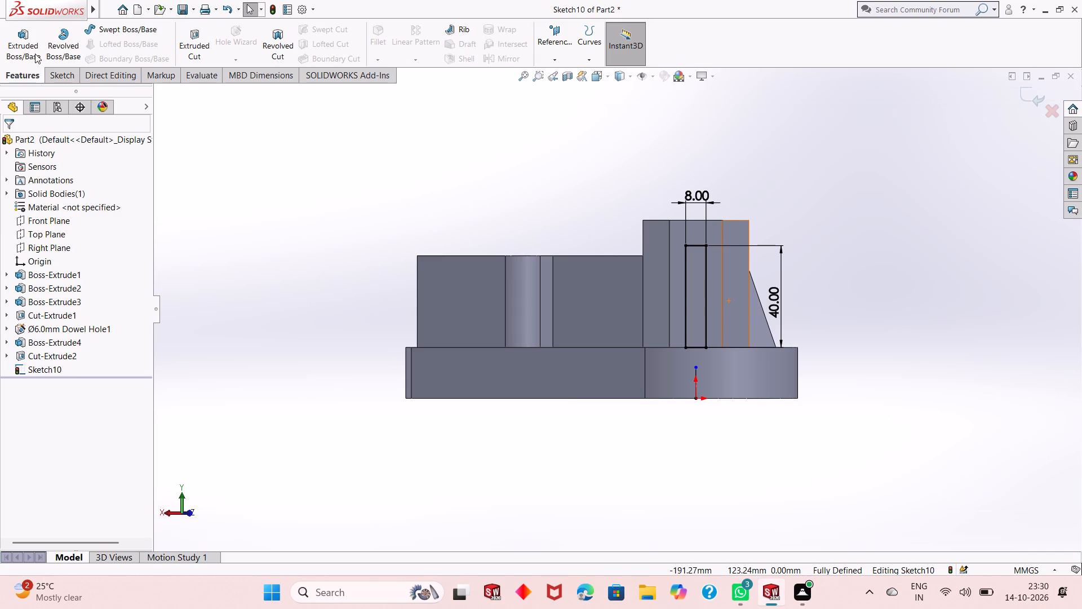
left_click(35, 53)
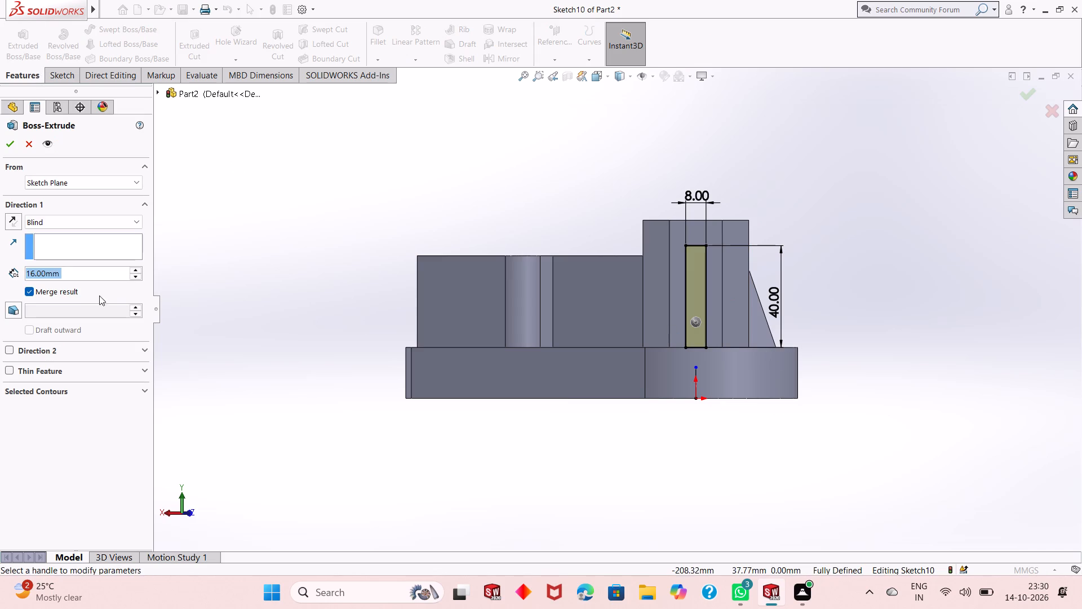
middle_click_drag(595, 359, 555, 408)
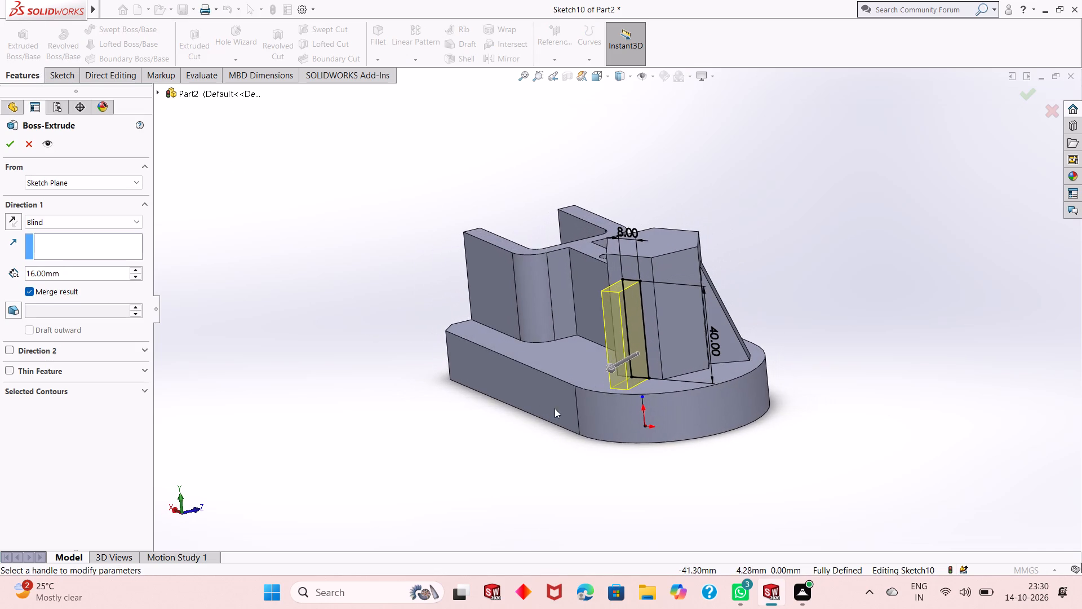
left_click(9, 146)
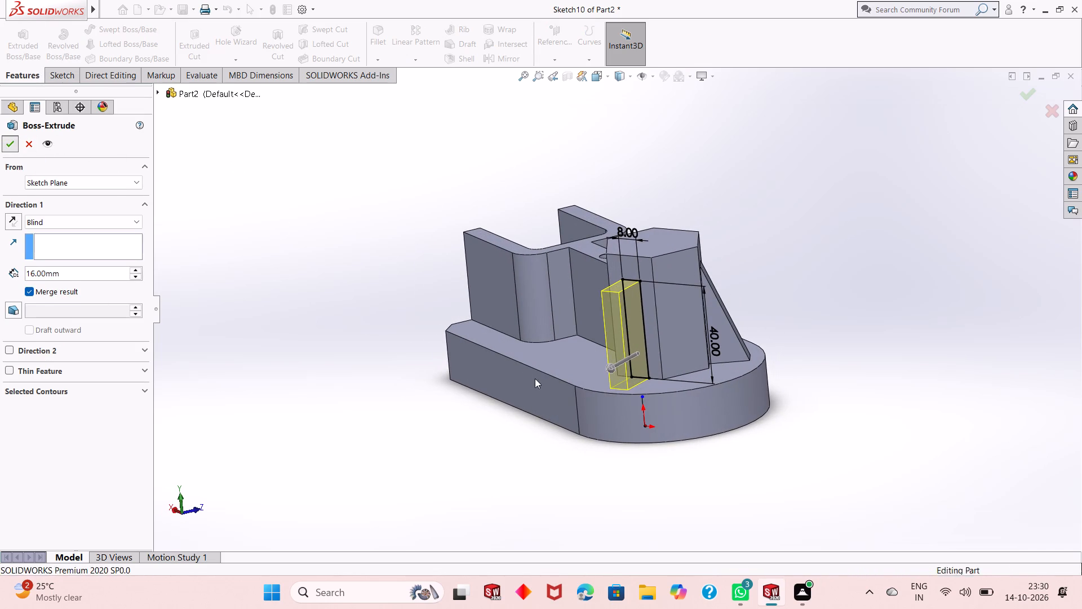
left_click(455, 373)
left_click(681, 553)
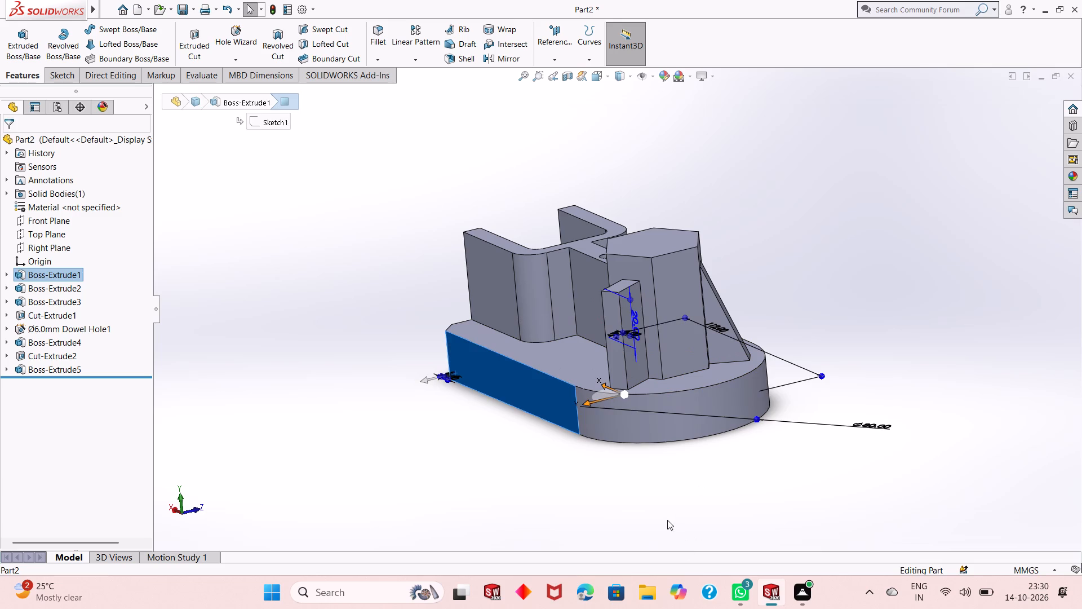
left_click(667, 520)
Sketch a diagonal line on the new rib's side face from its top corner at the boss to its outer bottom corner.
middle_click_drag(651, 433, 634, 464)
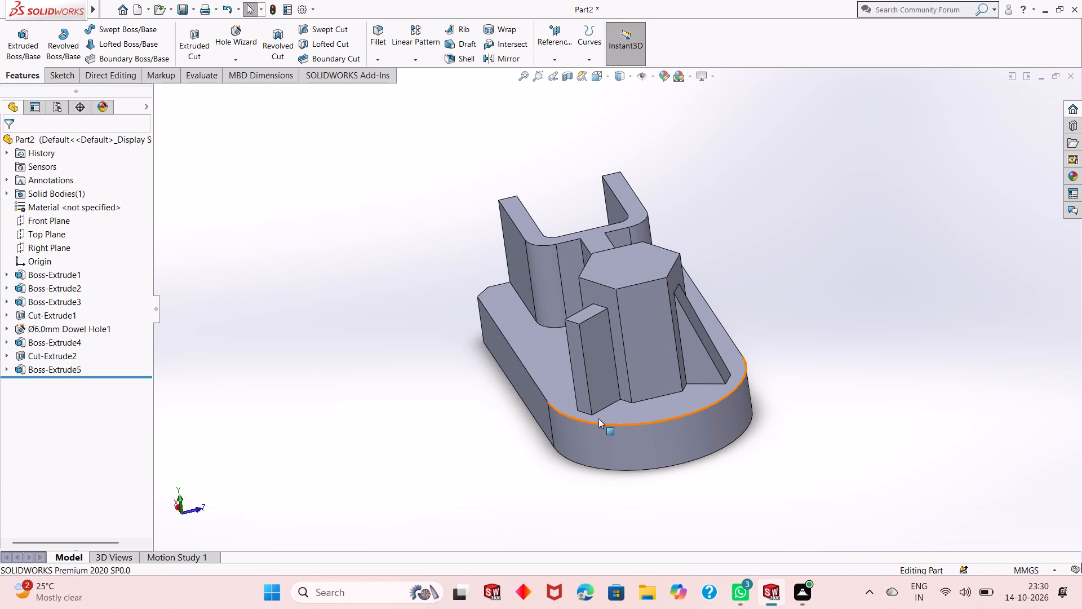
middle_click_drag(640, 397, 641, 398)
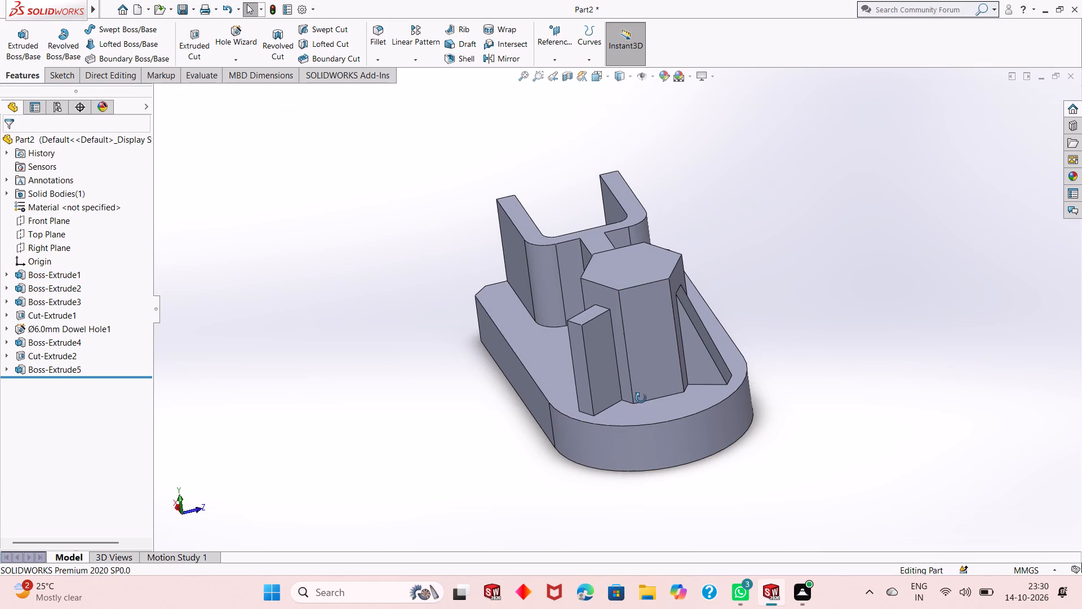
middle_click_drag(641, 398, 607, 391)
left_click(533, 333)
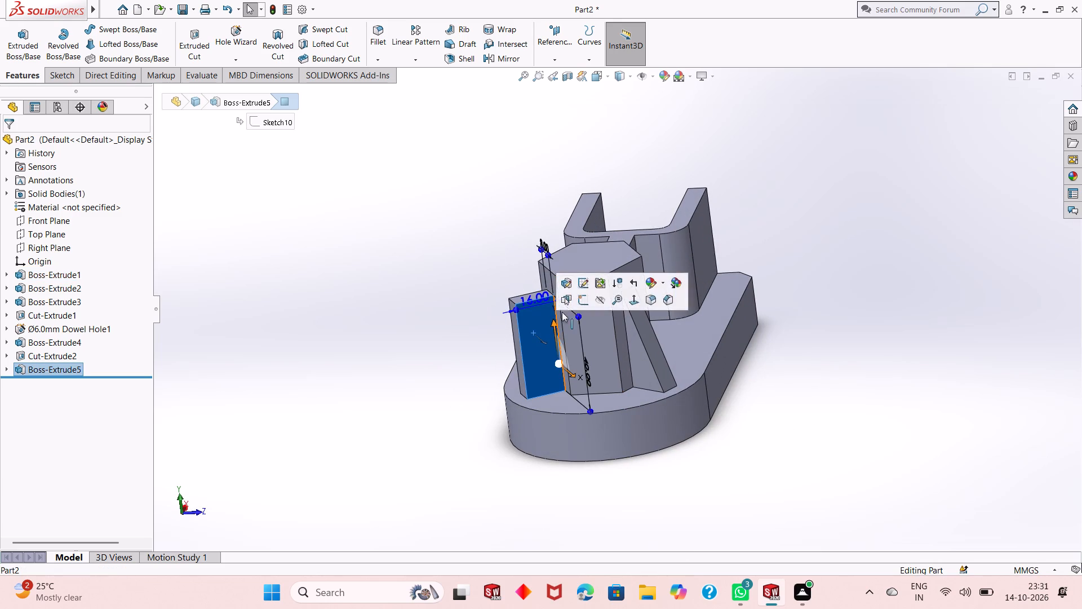
left_click(578, 303)
left_click(377, 226)
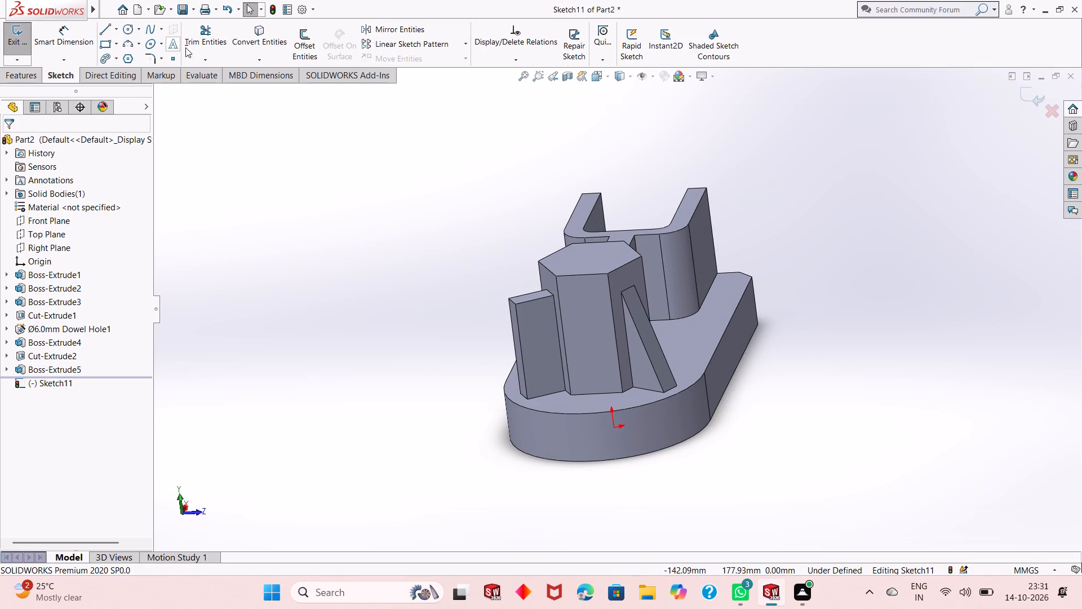
left_click(107, 25)
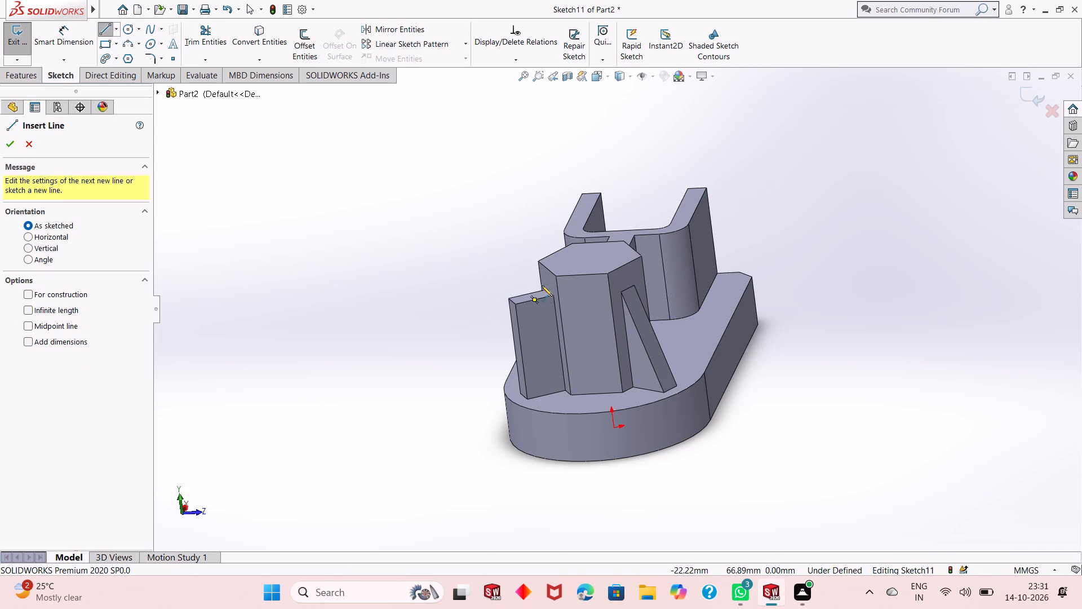
left_click(555, 294)
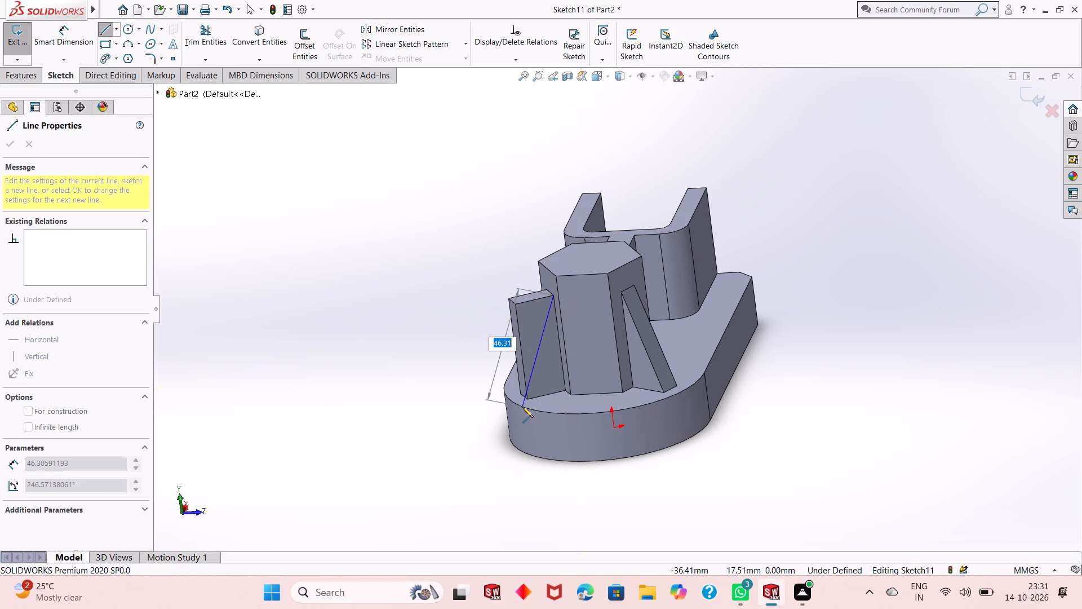
left_click(527, 398)
right_click(383, 368)
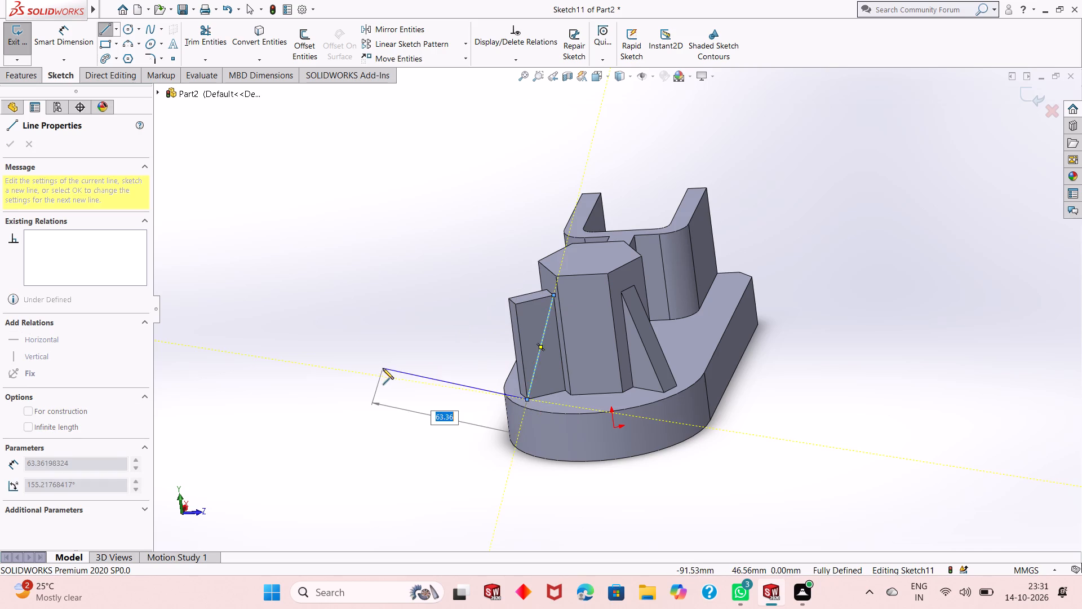
left_click(414, 380)
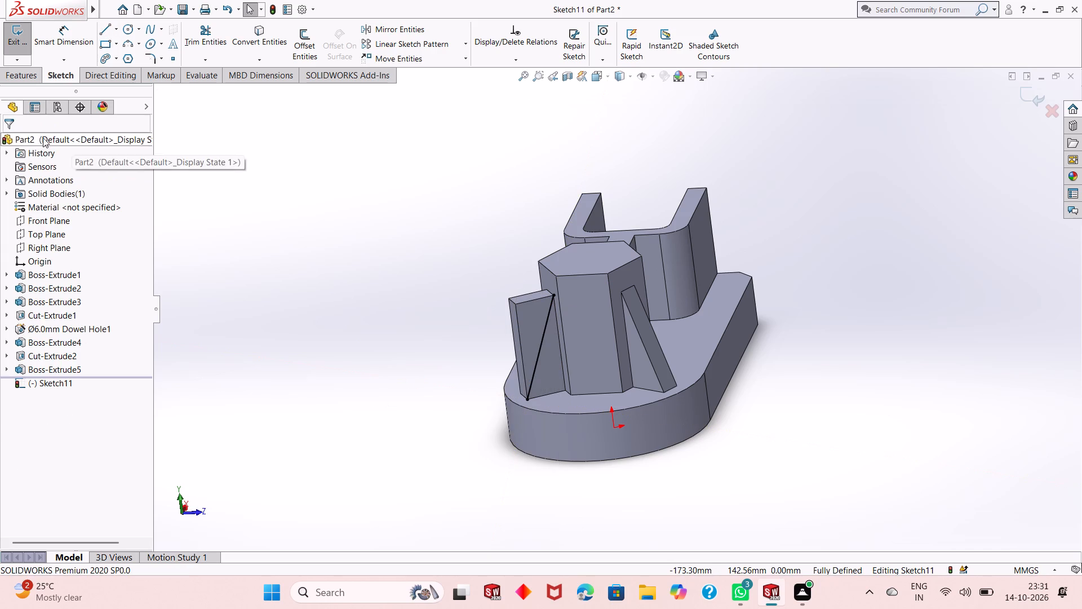
Extrude-cut the new rib along the diagonal line, blind 16 mm, with the side to cut flipped to remove the outer half.
left_click(37, 77)
left_click(185, 45)
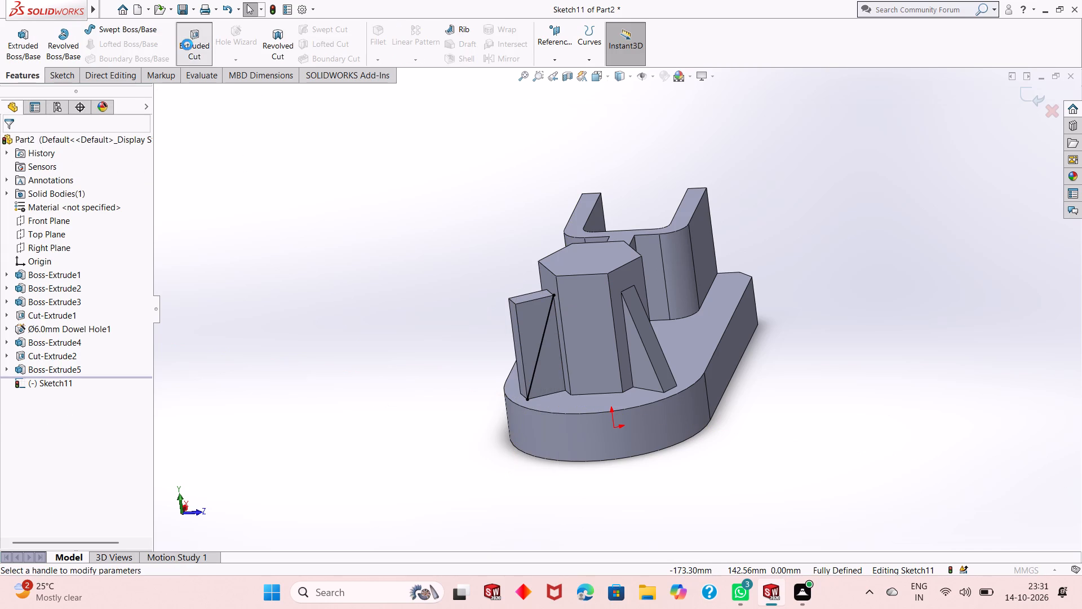
left_click(551, 348)
left_click(6, 147)
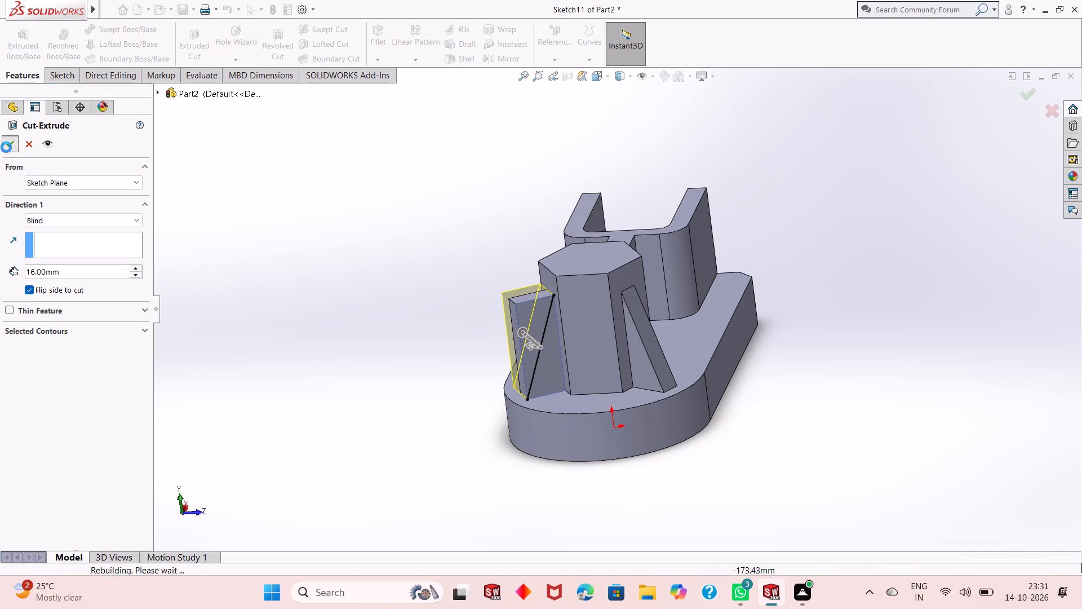
left_click(387, 348)
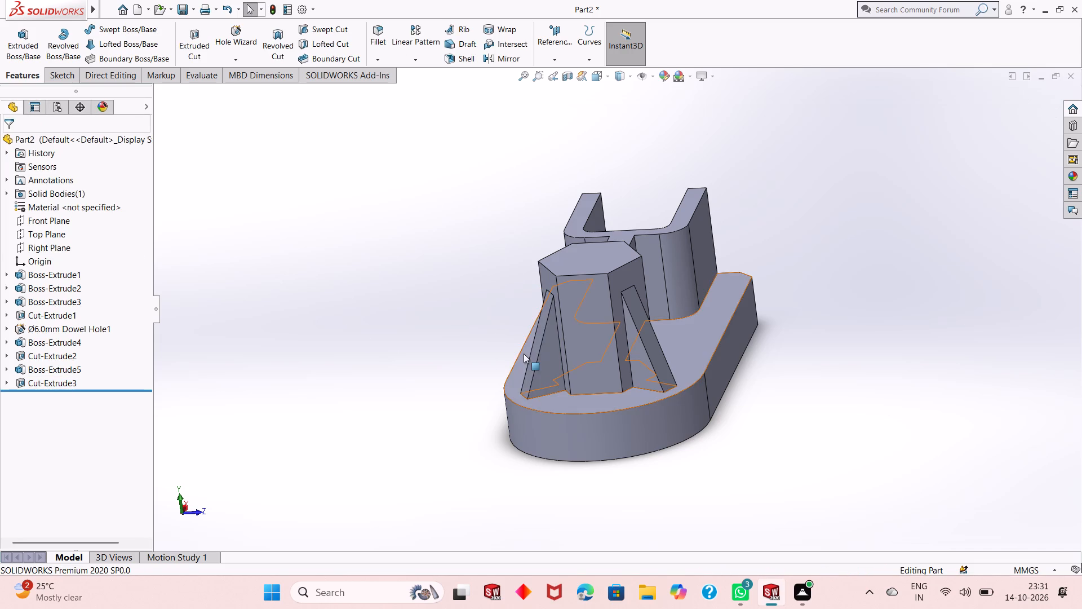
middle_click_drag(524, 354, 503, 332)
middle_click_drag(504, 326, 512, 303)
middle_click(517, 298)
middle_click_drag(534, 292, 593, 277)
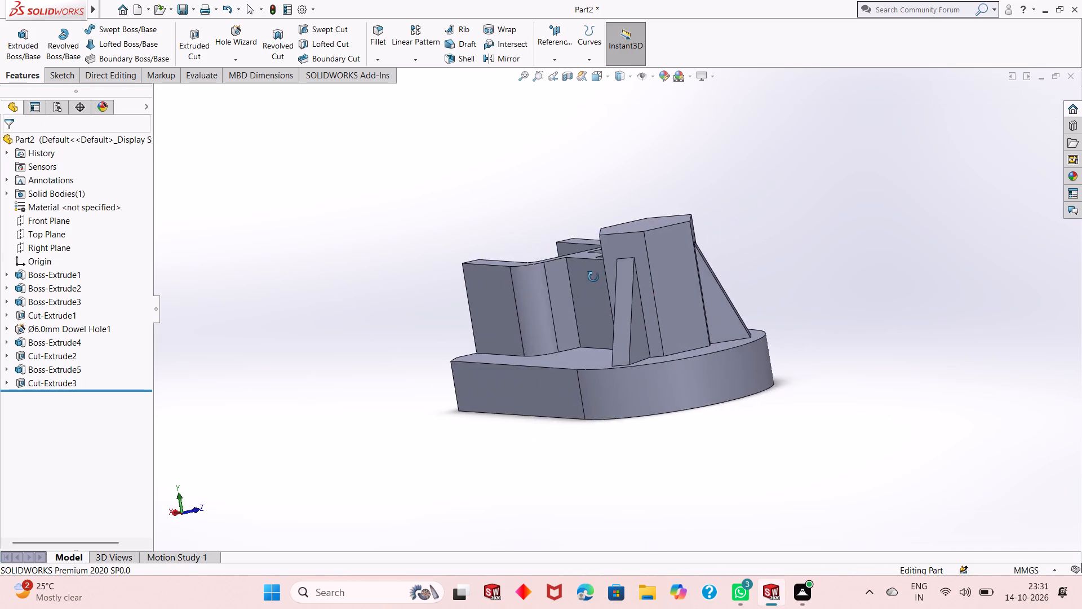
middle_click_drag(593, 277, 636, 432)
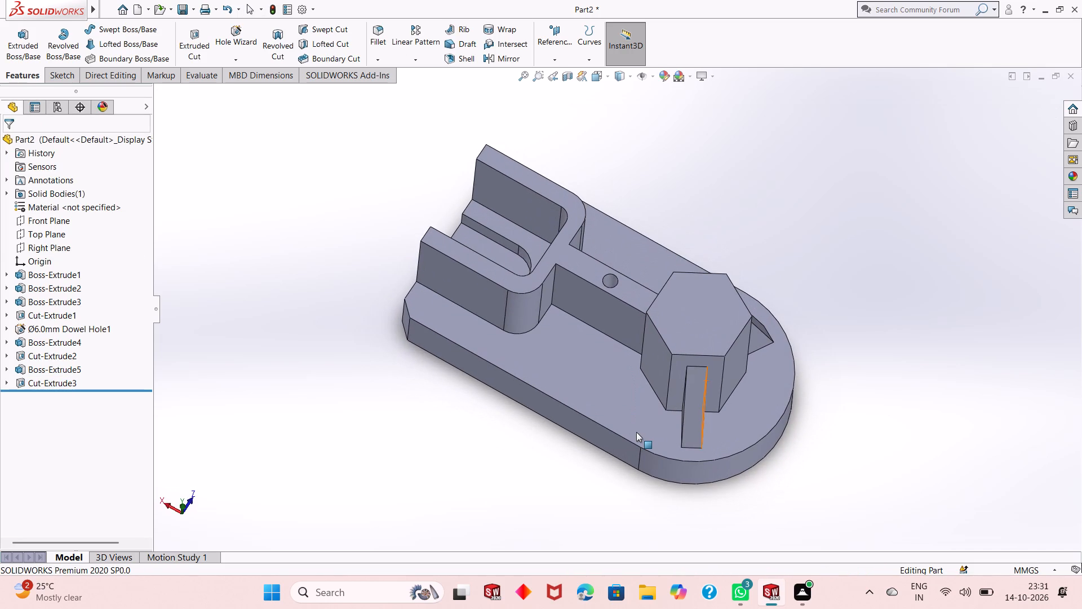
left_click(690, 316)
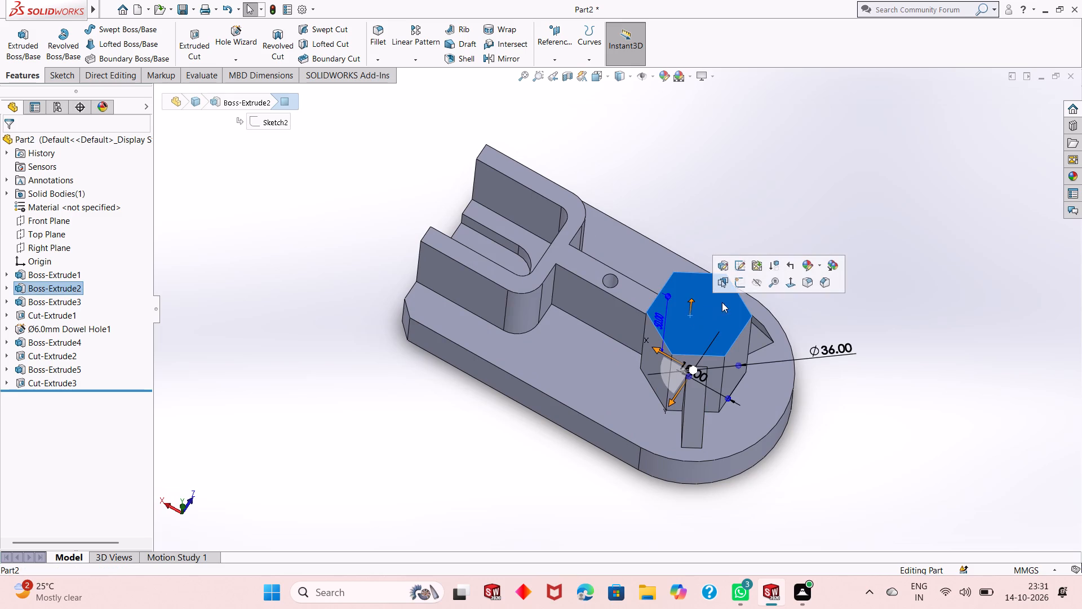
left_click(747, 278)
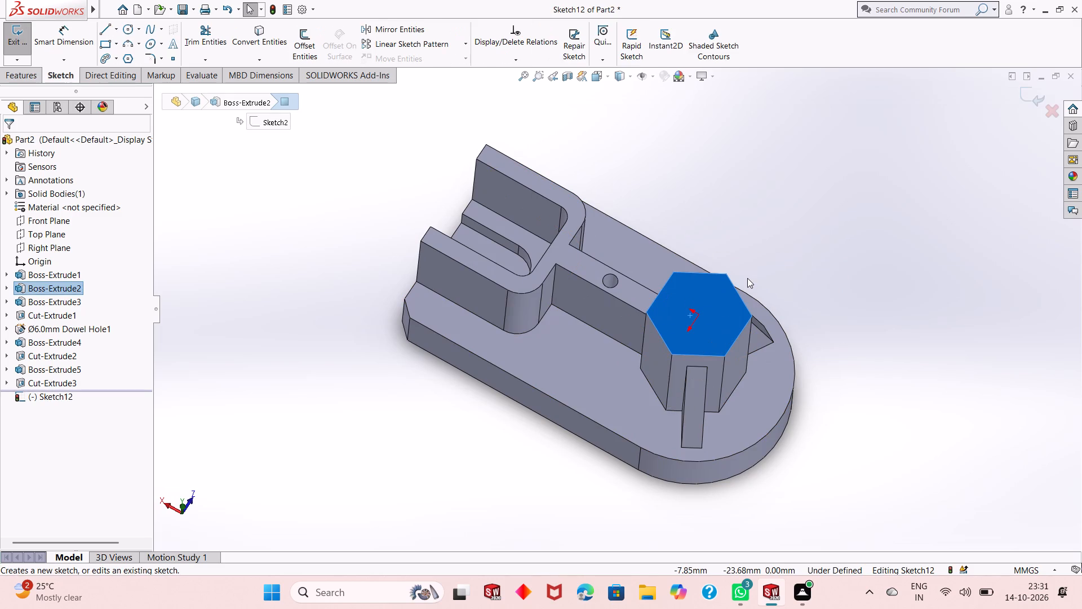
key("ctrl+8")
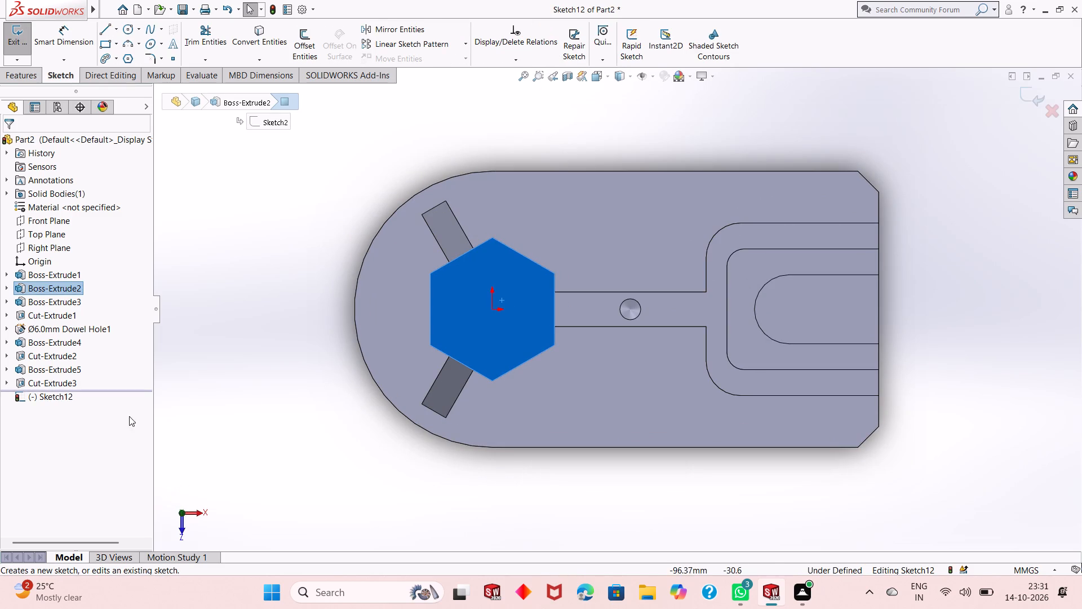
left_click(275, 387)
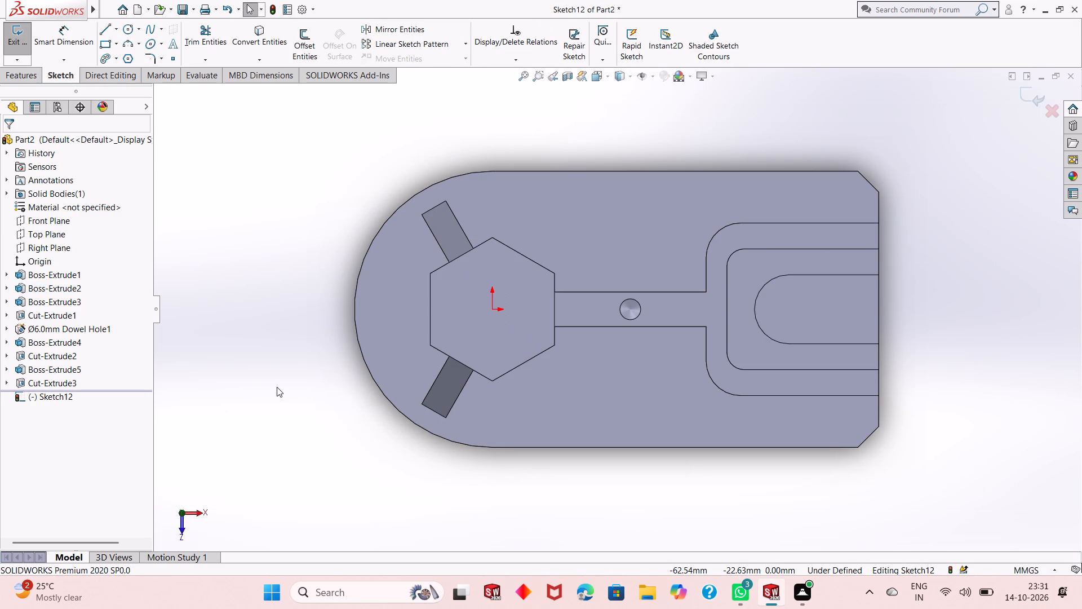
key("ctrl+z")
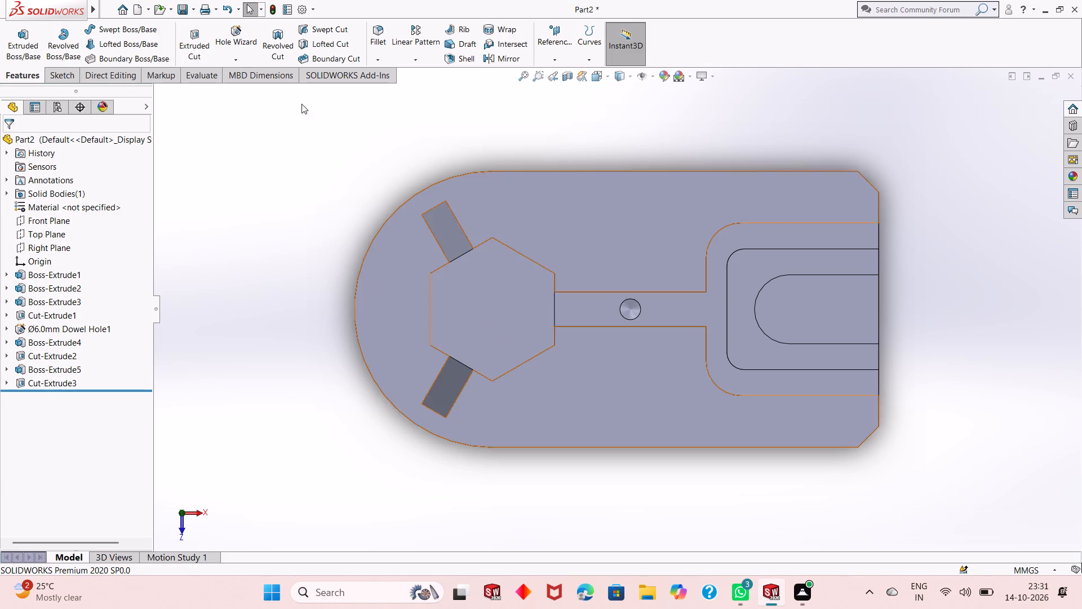
Add a 20 mm ISO dowel hole, blind 55 mm deep, at the centre of the hexagonal boss's top face.
left_click(232, 50)
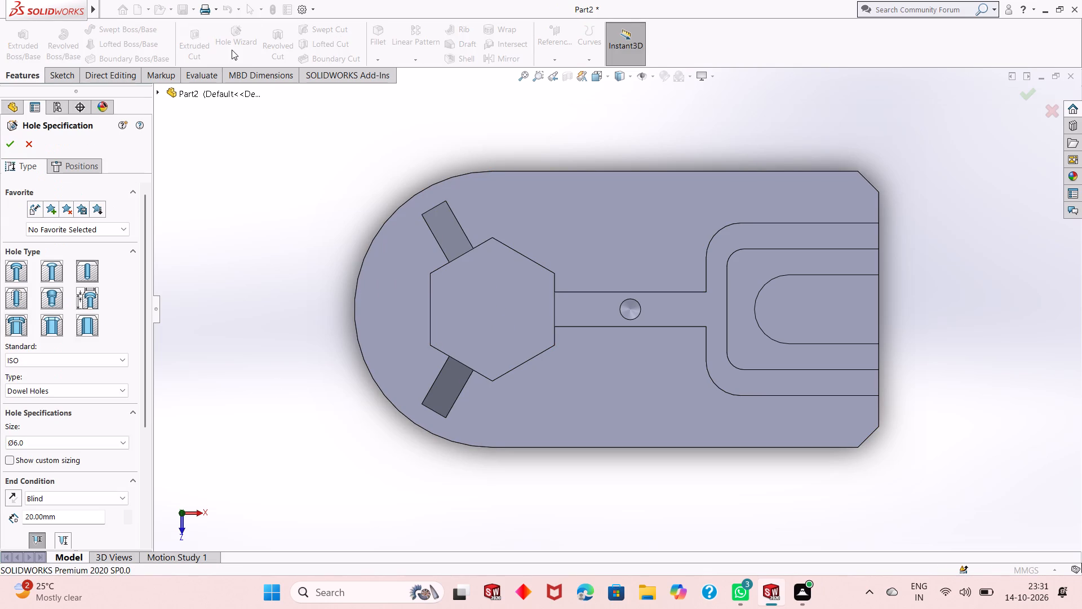
left_click(33, 447)
left_click(63, 554)
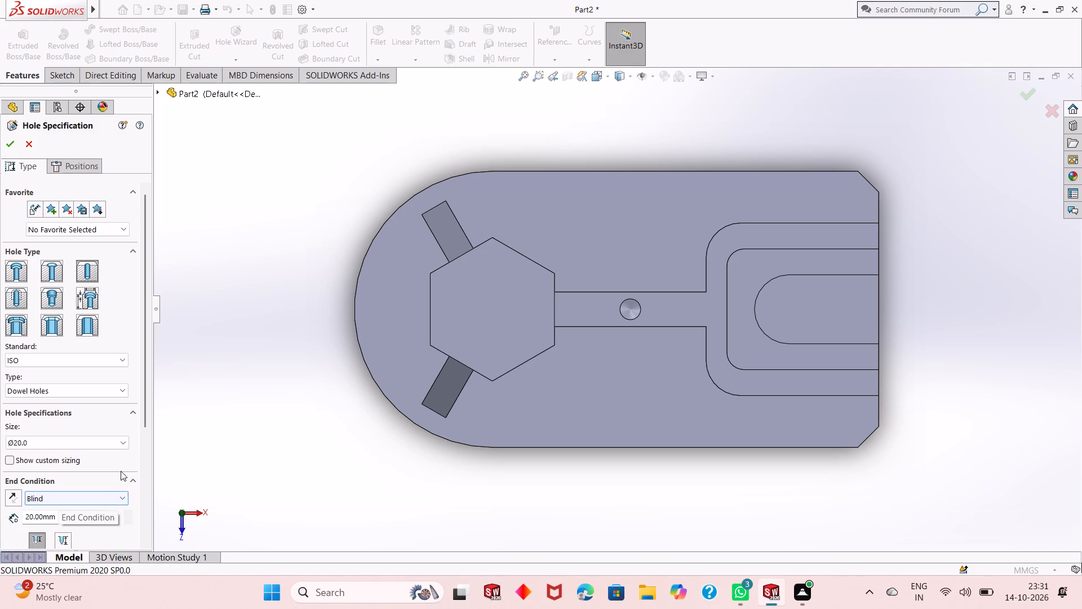
scroll(147, 478, "down", 2)
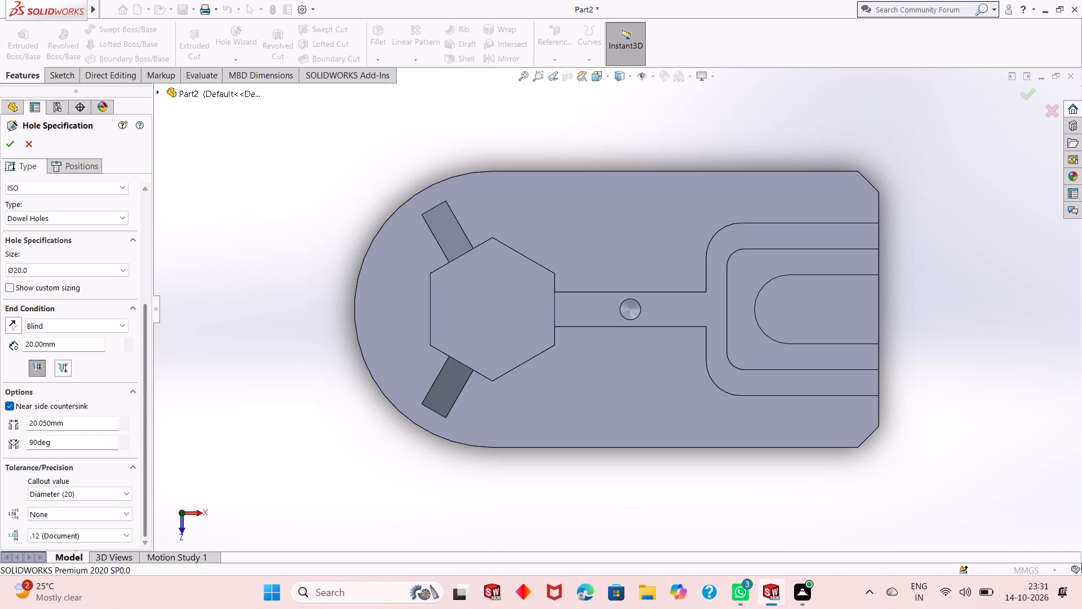
double_click(59, 345)
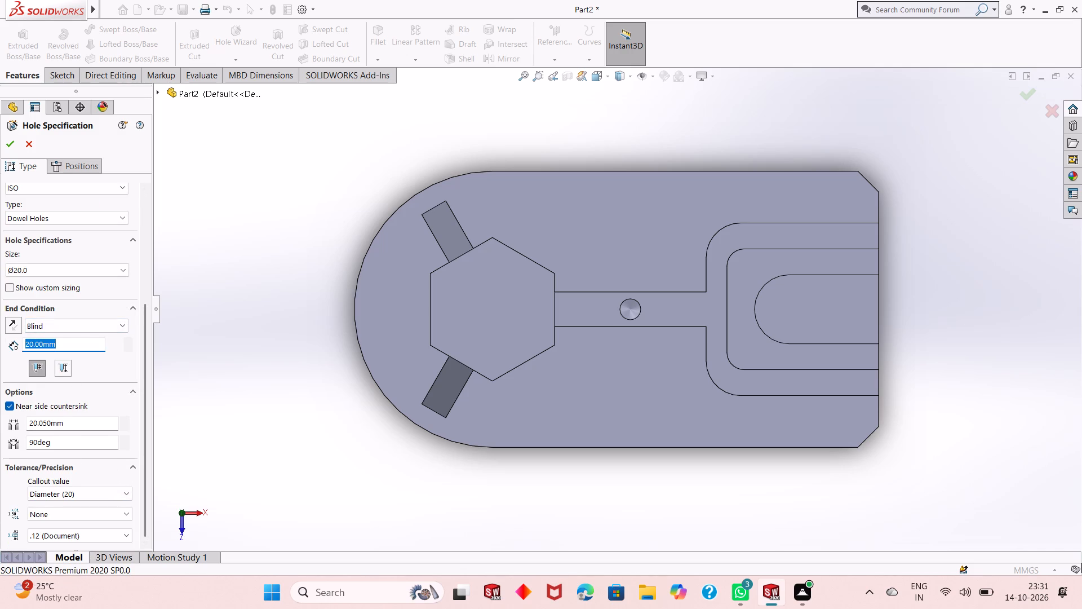
type("50")
key("BackSpace")
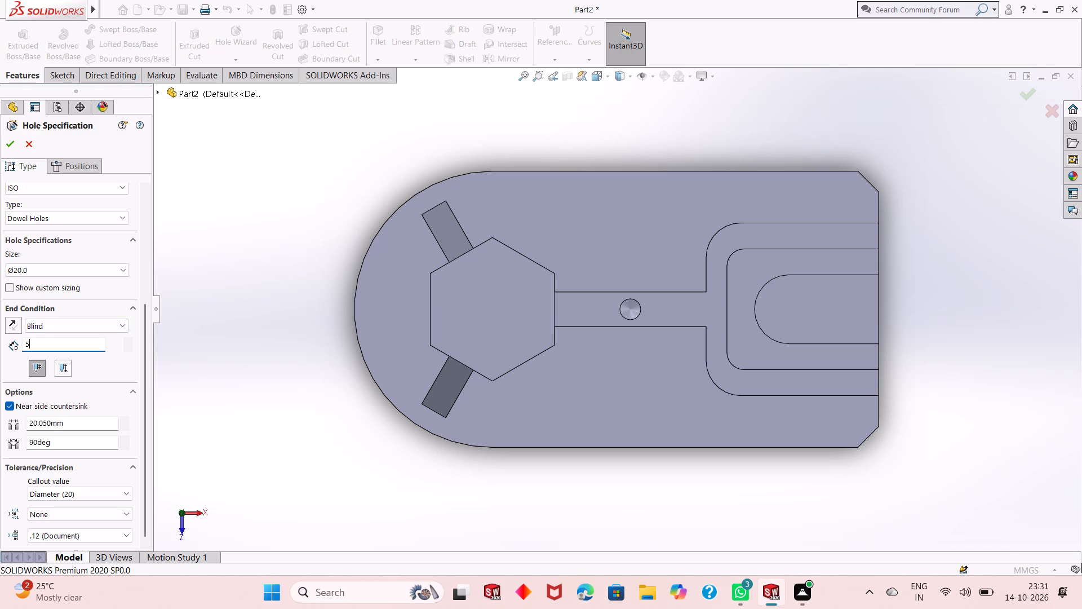
key("5")
key("Return")
left_click(79, 169)
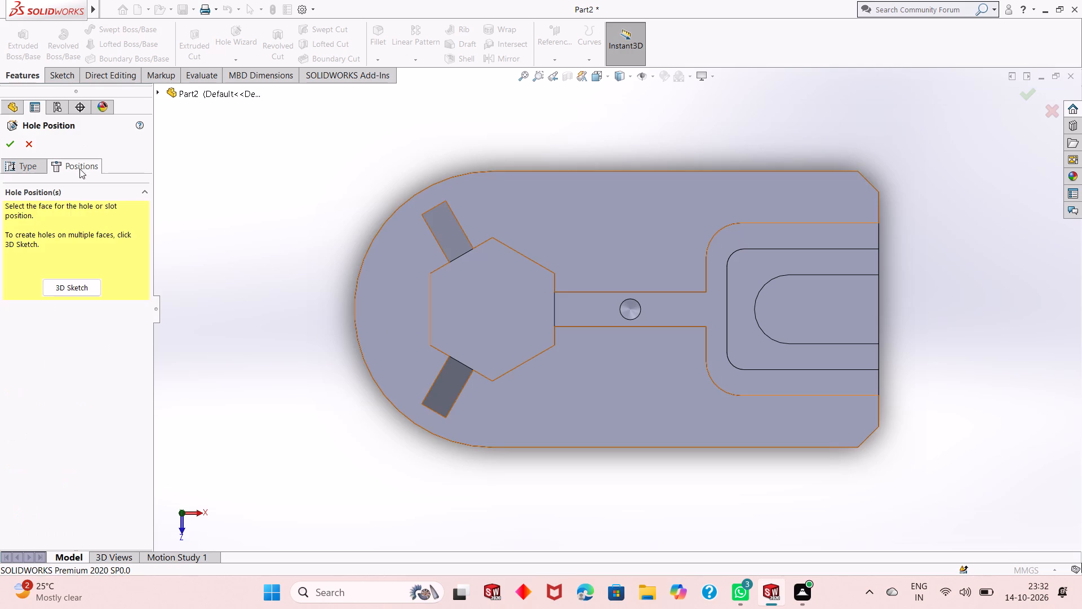
left_click(471, 298)
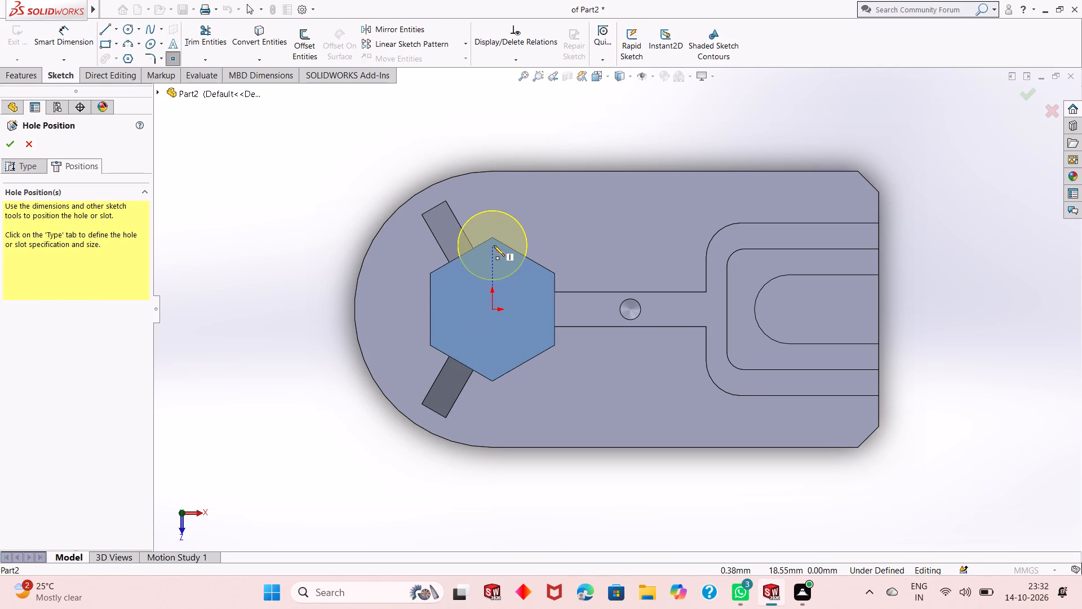
left_click(493, 308)
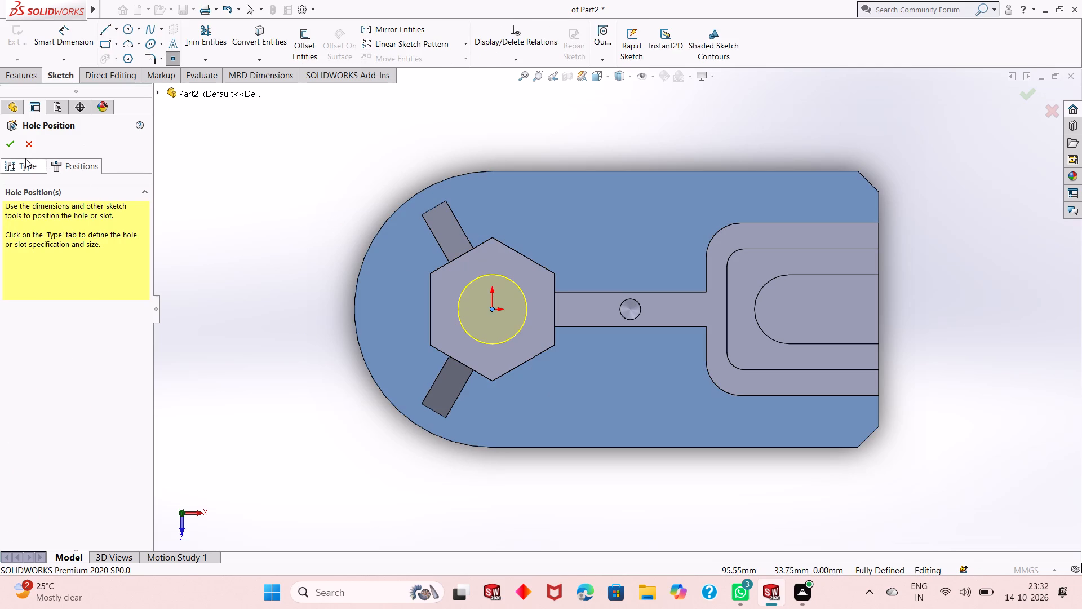
left_click(8, 144)
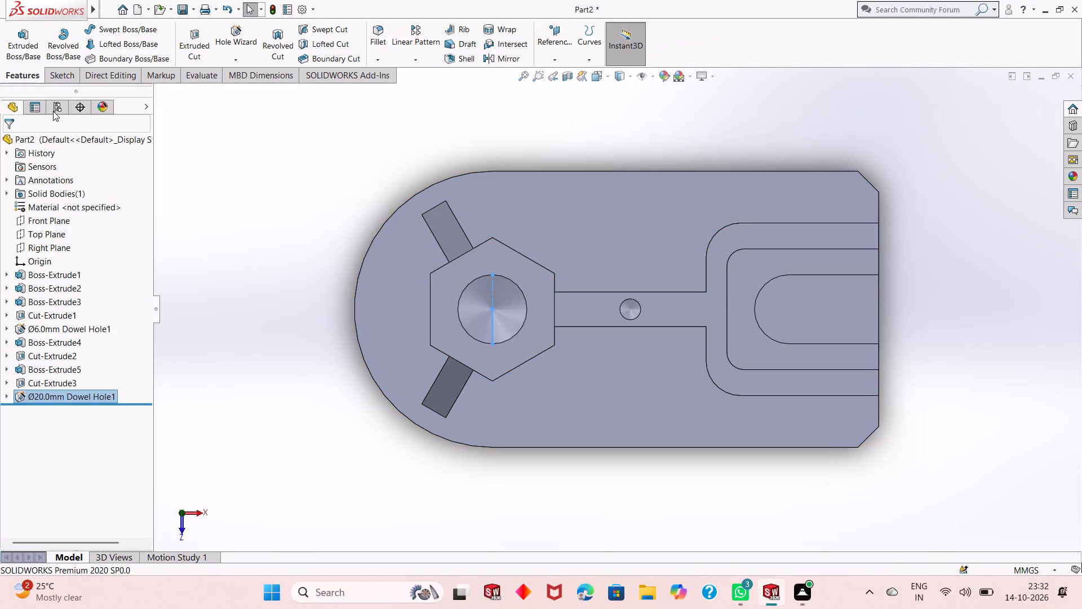
Examine the two dowel holes, the pocket and the slot in a lengthwise section view, and restore the full model.
left_click(603, 495)
middle_click_drag(607, 464, 608, 416)
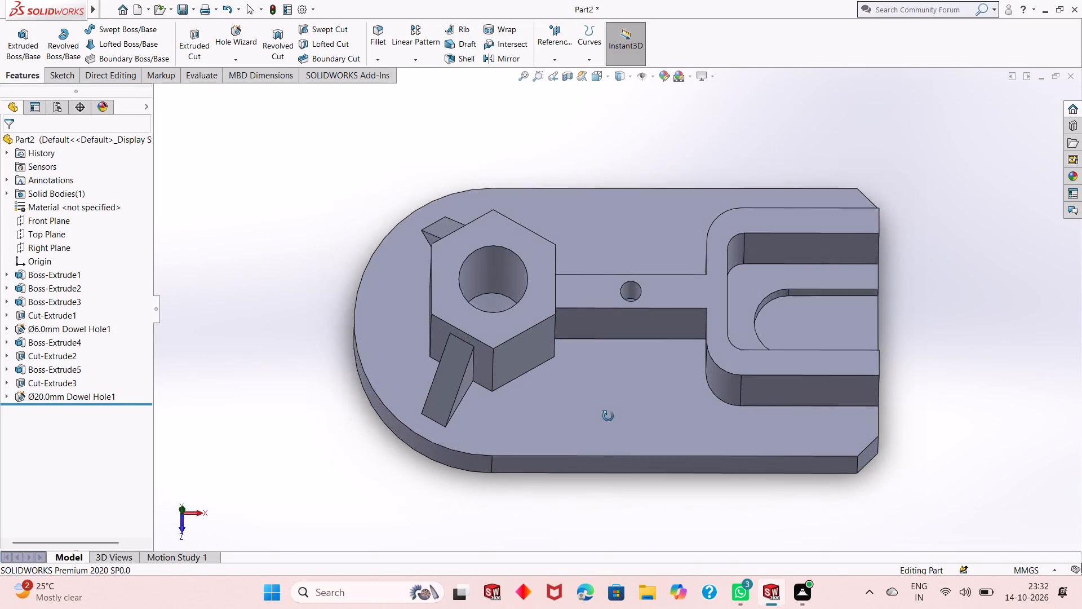
middle_click_drag(608, 416, 608, 224)
left_click(566, 78)
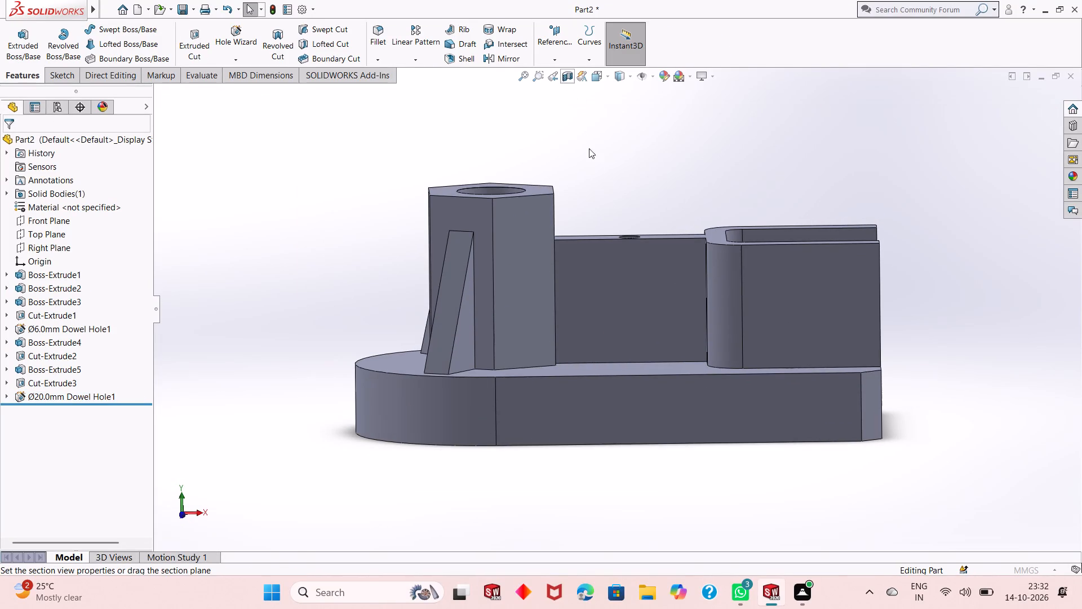
left_click(9, 142)
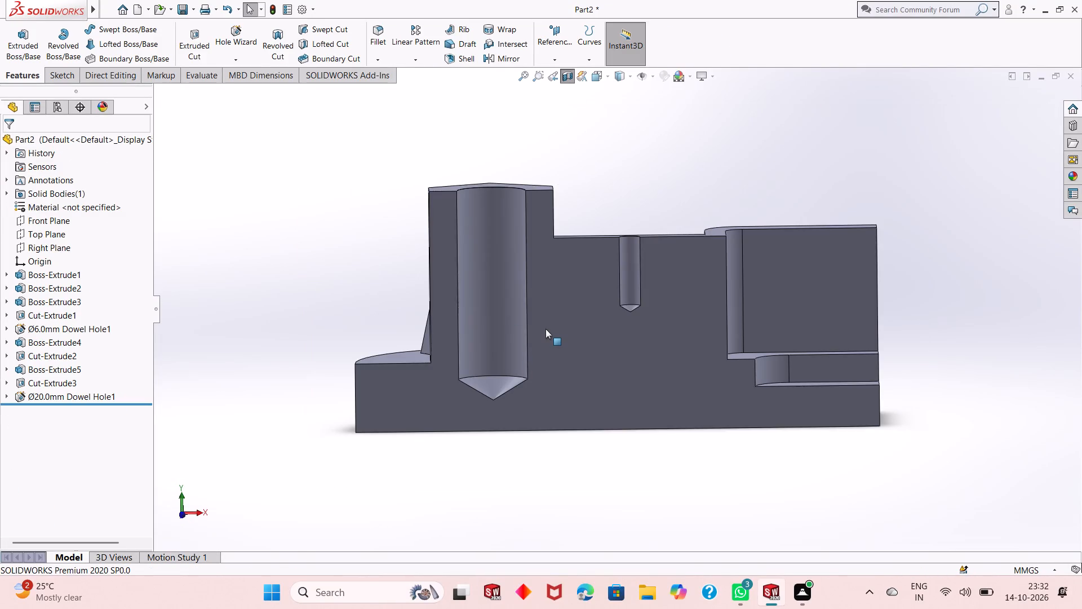
scroll(546, 329, "up", 1)
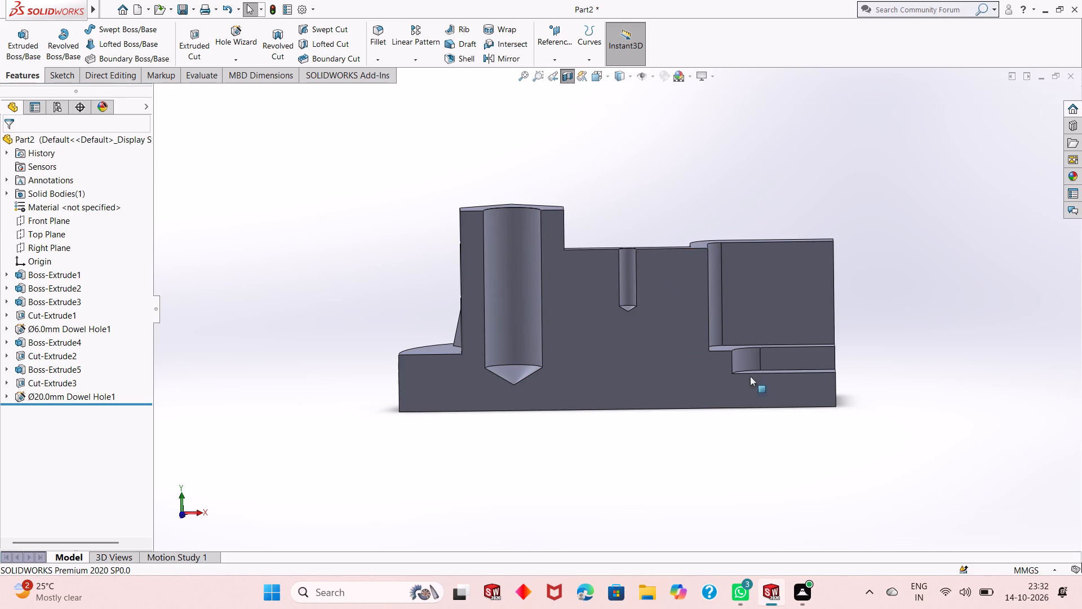
middle_click_drag(675, 375, 675, 367)
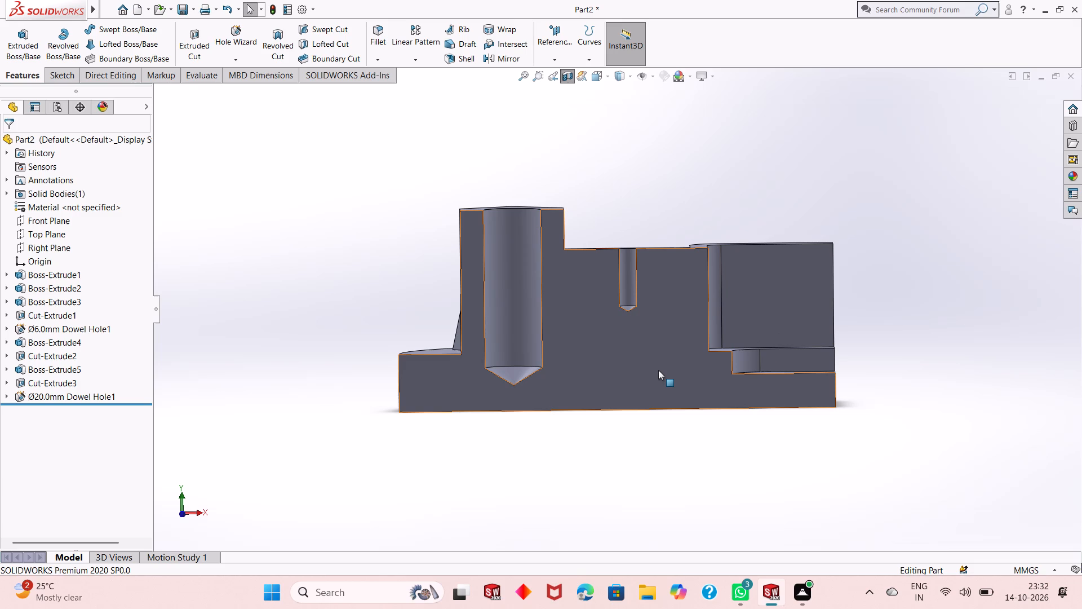
middle_click_drag(665, 367, 669, 429)
middle_click_drag(669, 428, 663, 408)
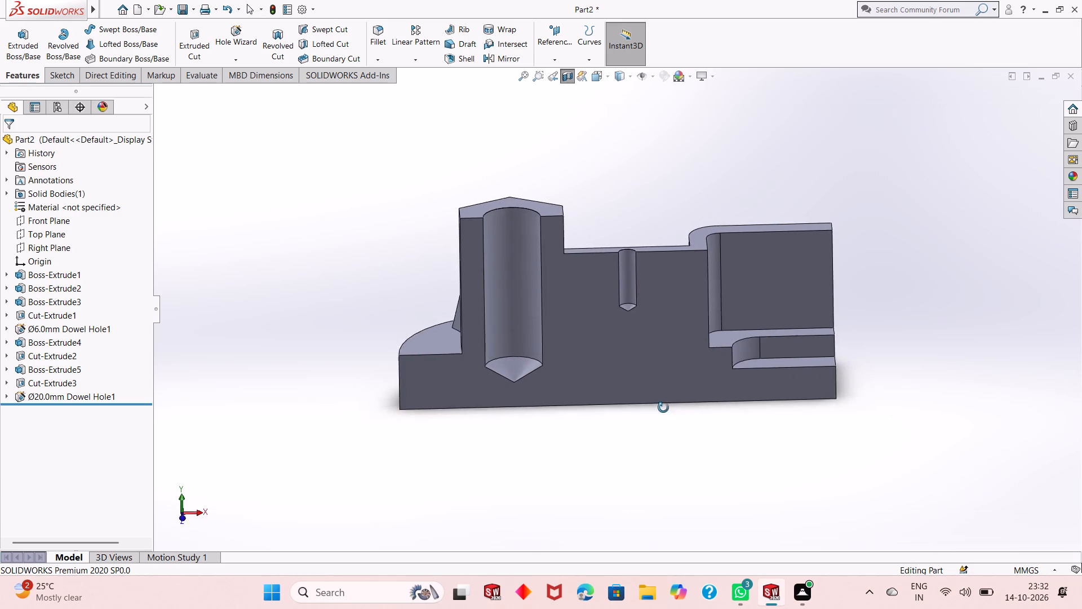
middle_click_drag(663, 408, 671, 345)
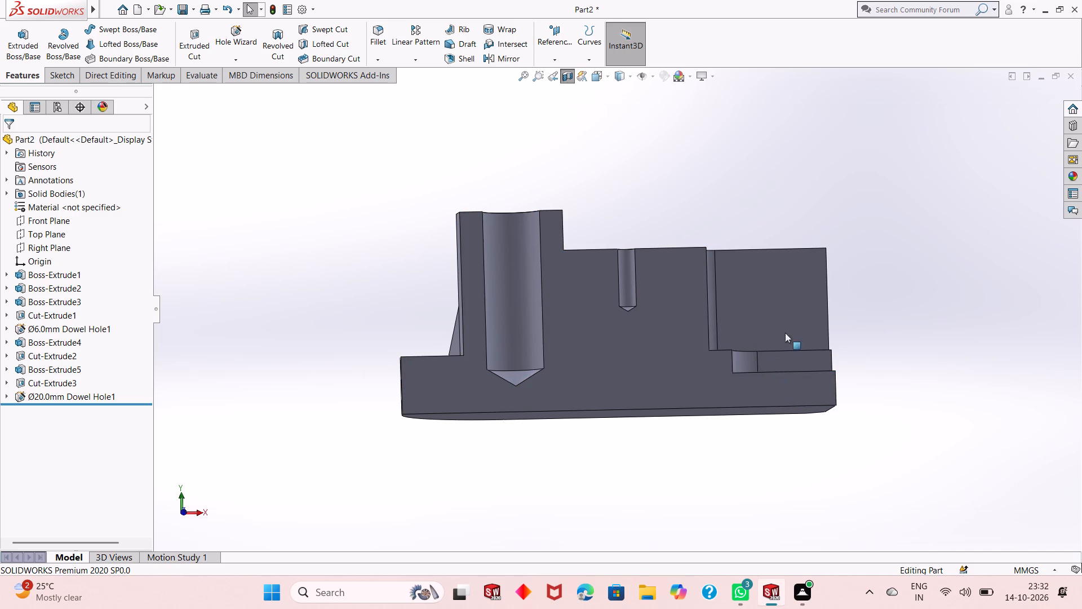
left_click(567, 77)
middle_click_drag(667, 242, 624, 461)
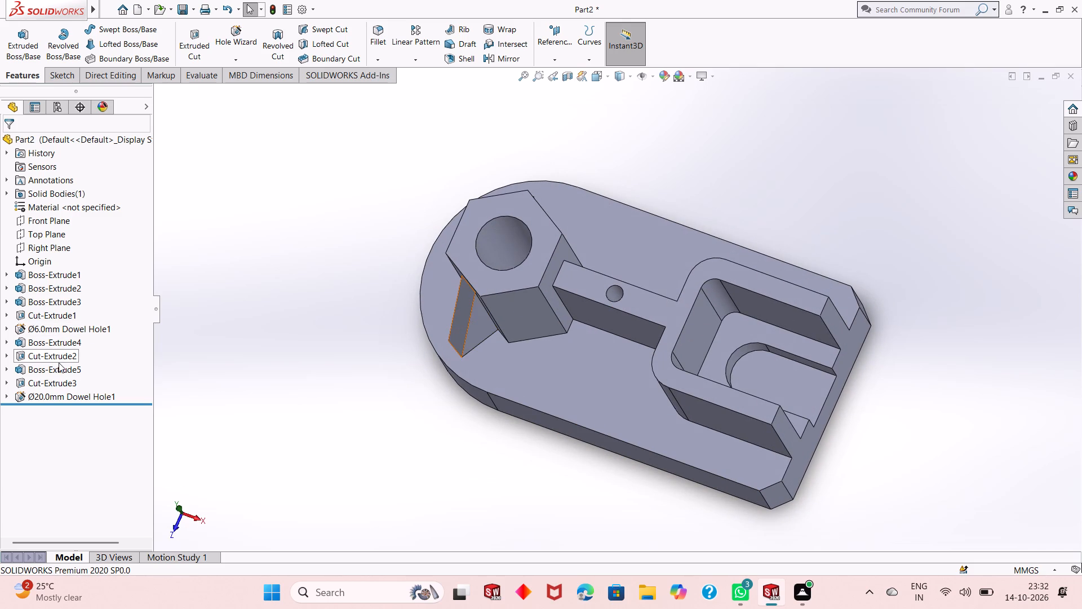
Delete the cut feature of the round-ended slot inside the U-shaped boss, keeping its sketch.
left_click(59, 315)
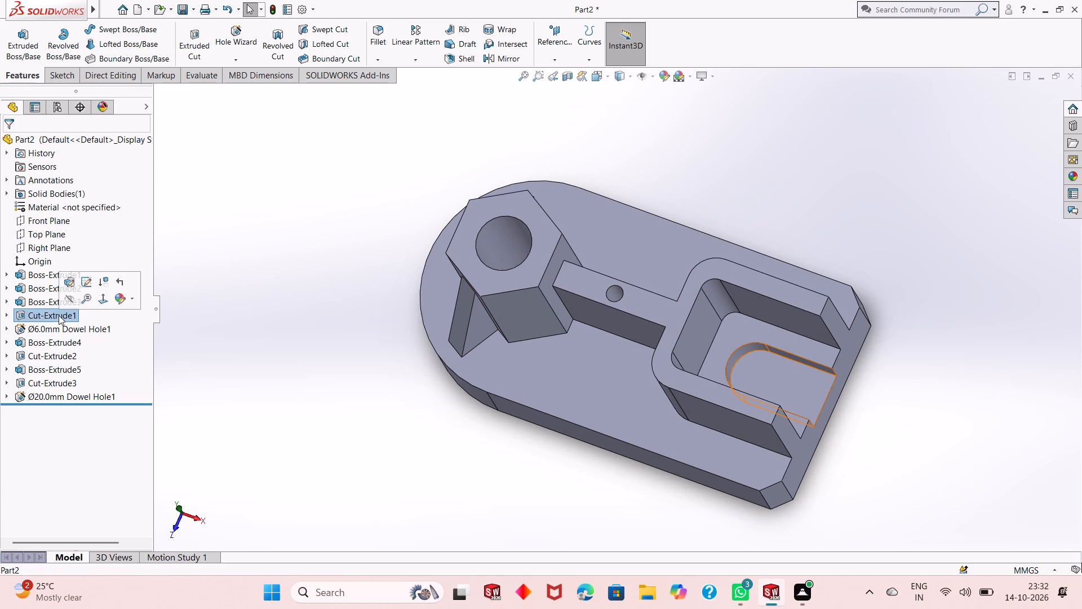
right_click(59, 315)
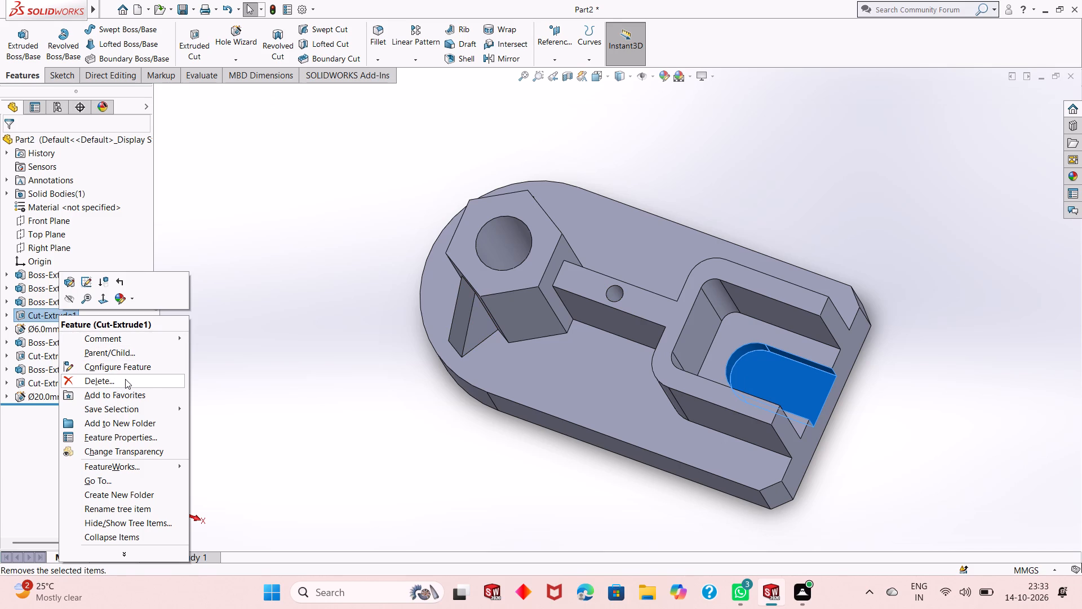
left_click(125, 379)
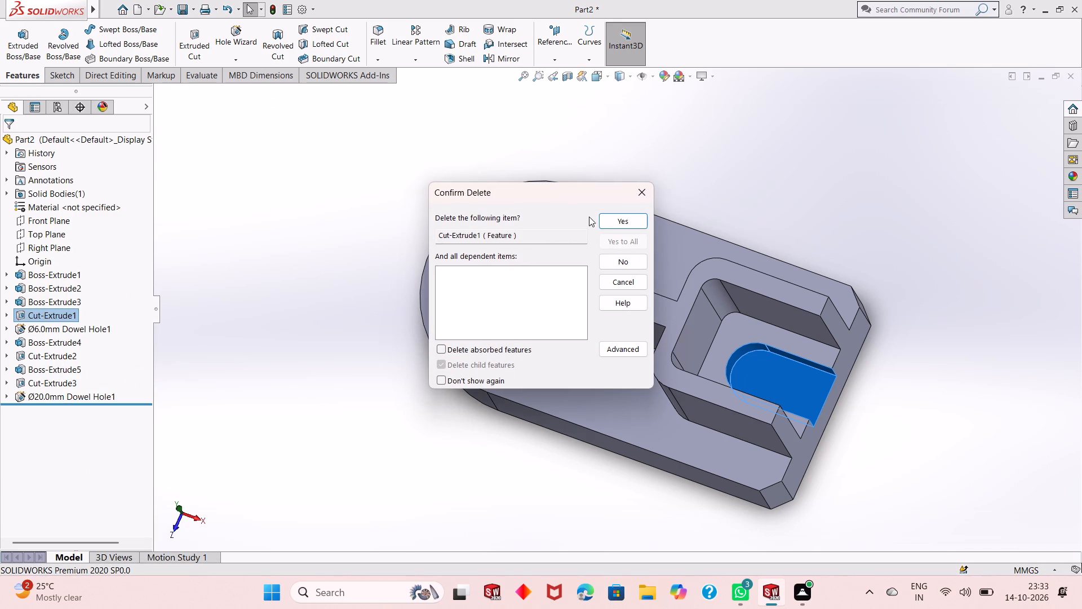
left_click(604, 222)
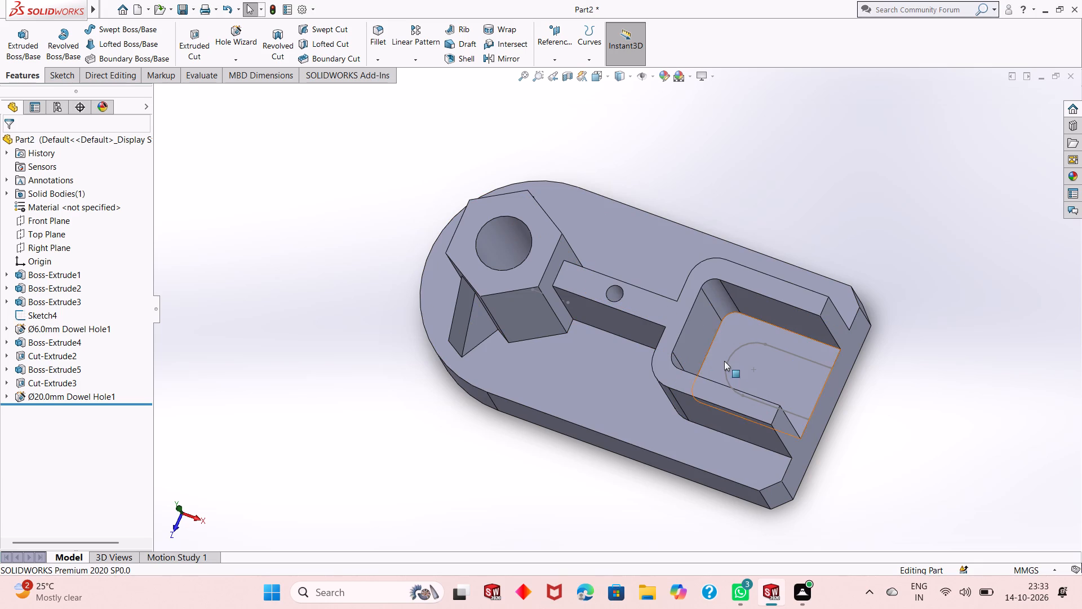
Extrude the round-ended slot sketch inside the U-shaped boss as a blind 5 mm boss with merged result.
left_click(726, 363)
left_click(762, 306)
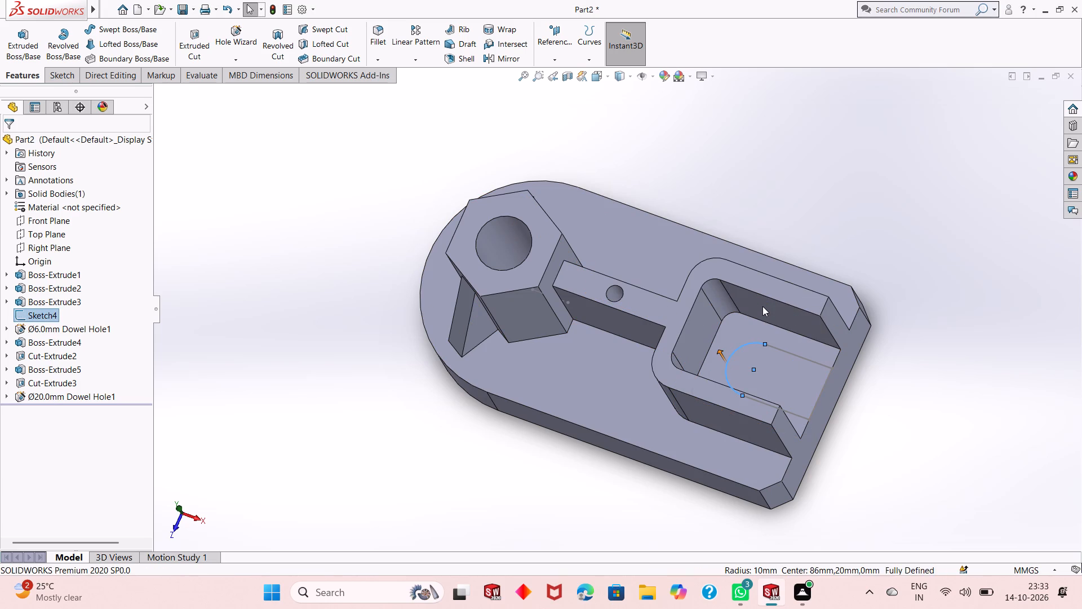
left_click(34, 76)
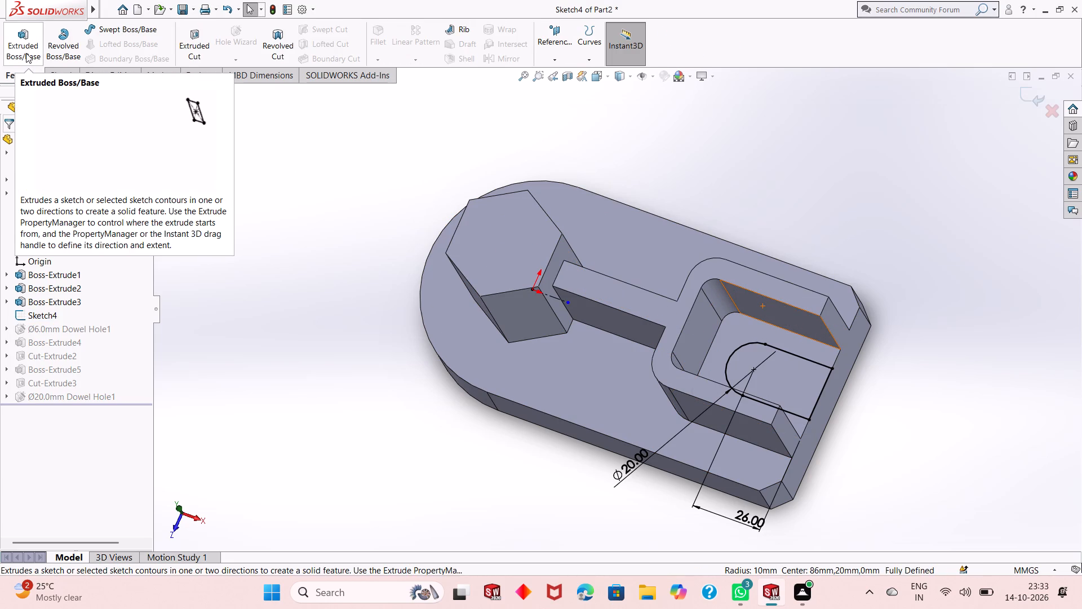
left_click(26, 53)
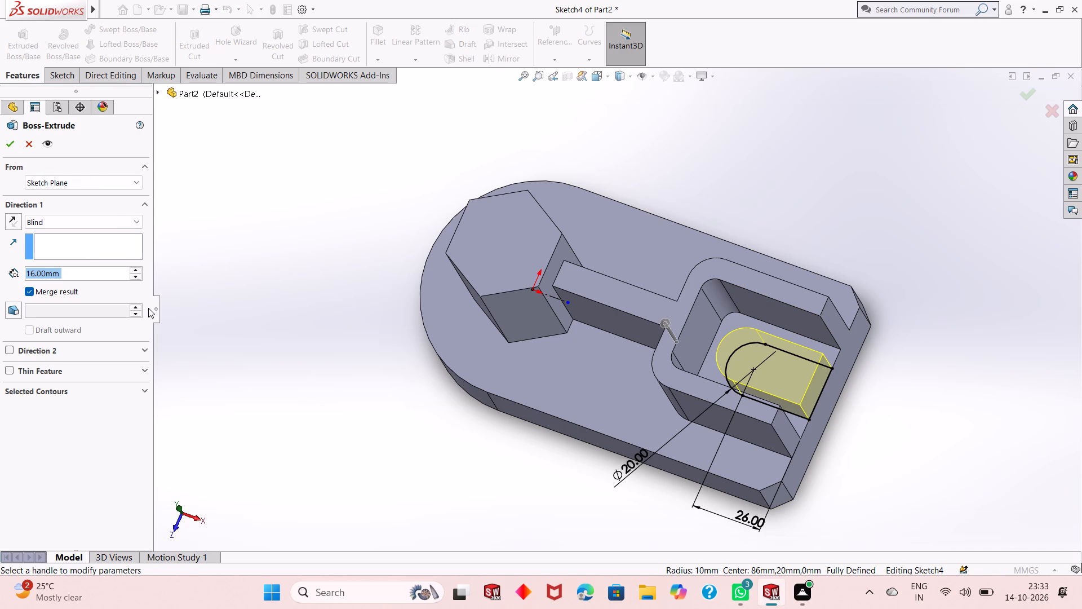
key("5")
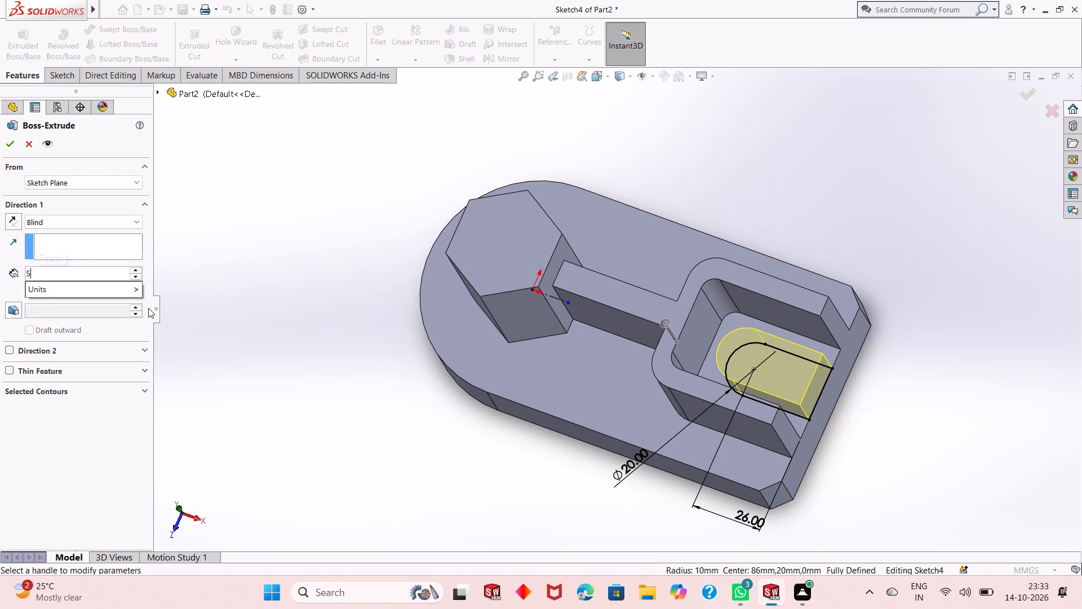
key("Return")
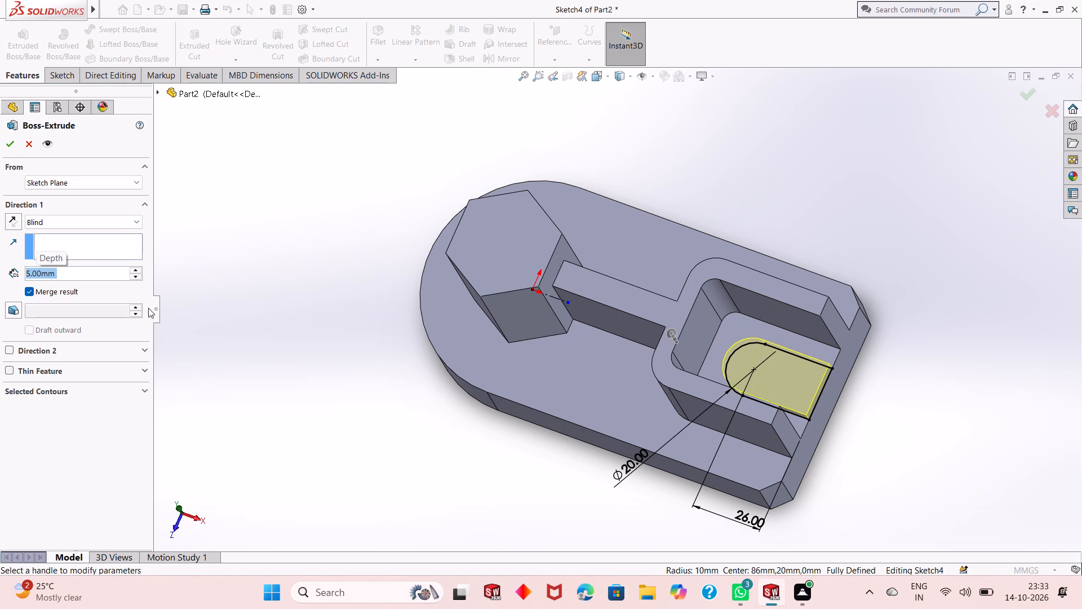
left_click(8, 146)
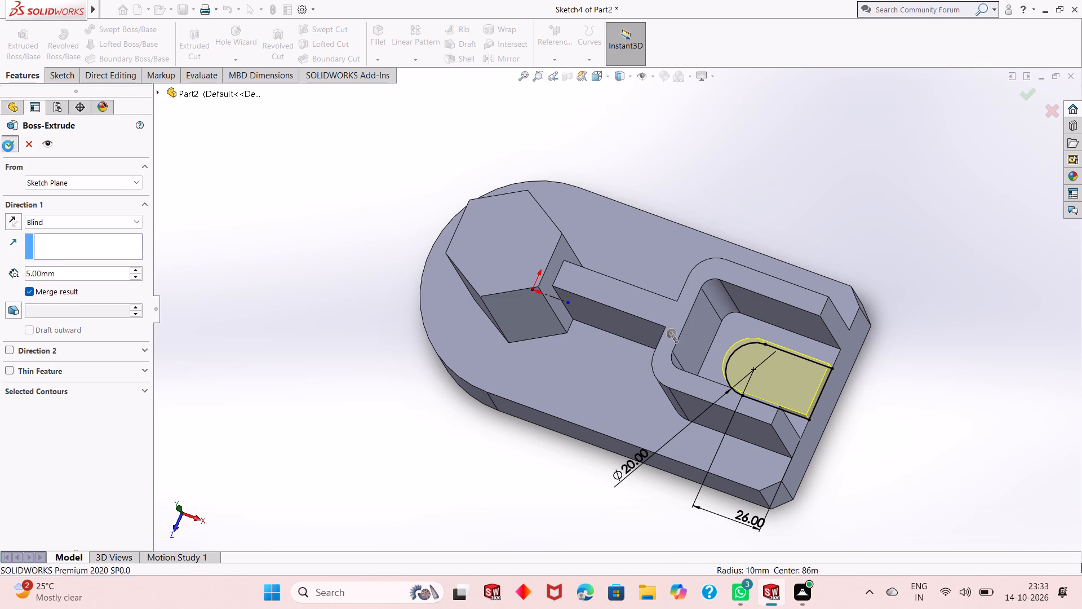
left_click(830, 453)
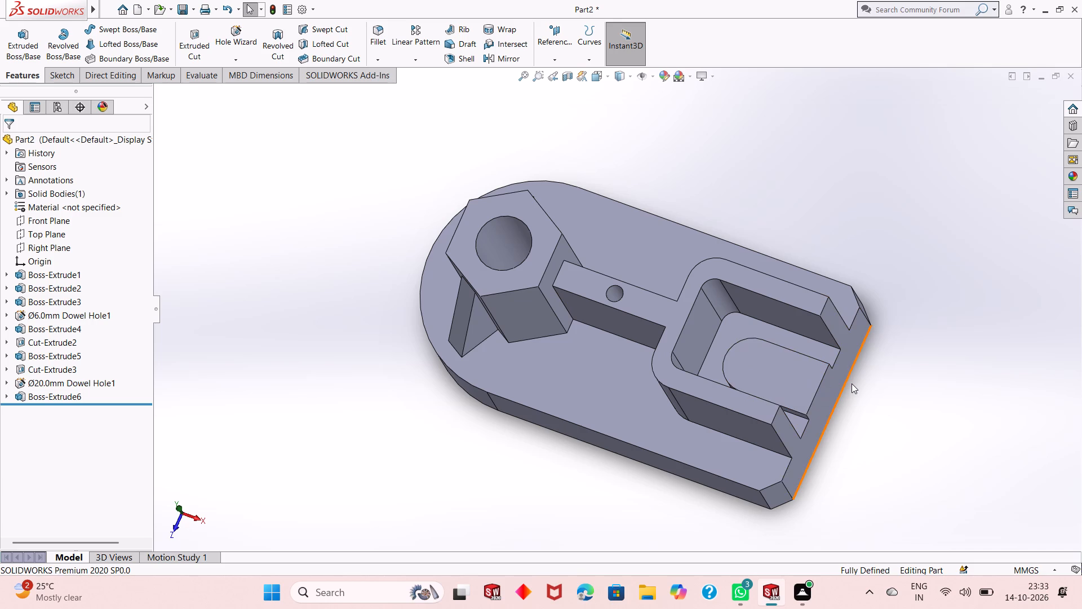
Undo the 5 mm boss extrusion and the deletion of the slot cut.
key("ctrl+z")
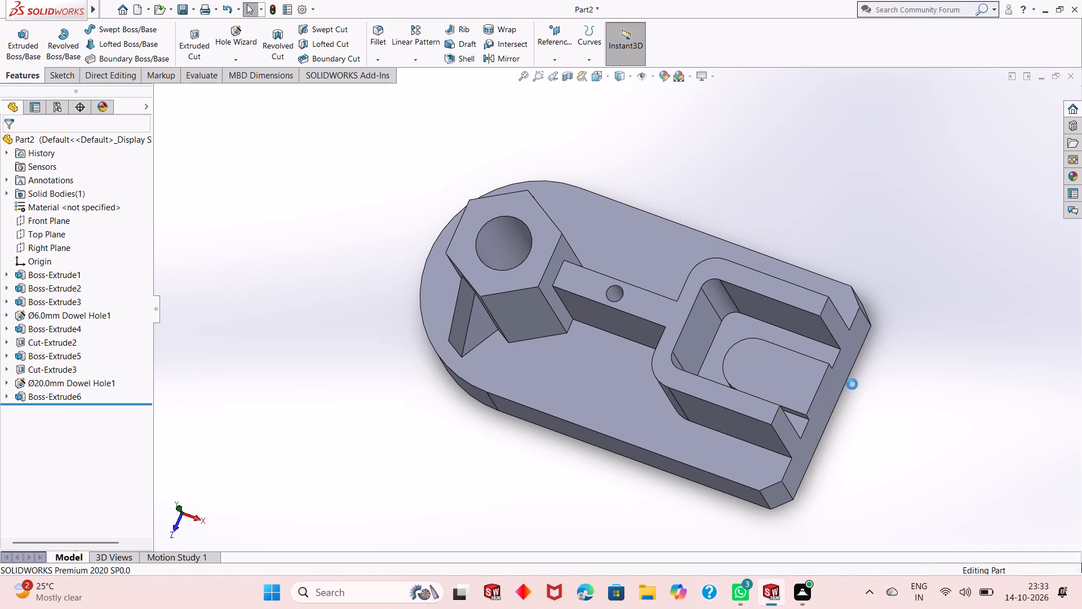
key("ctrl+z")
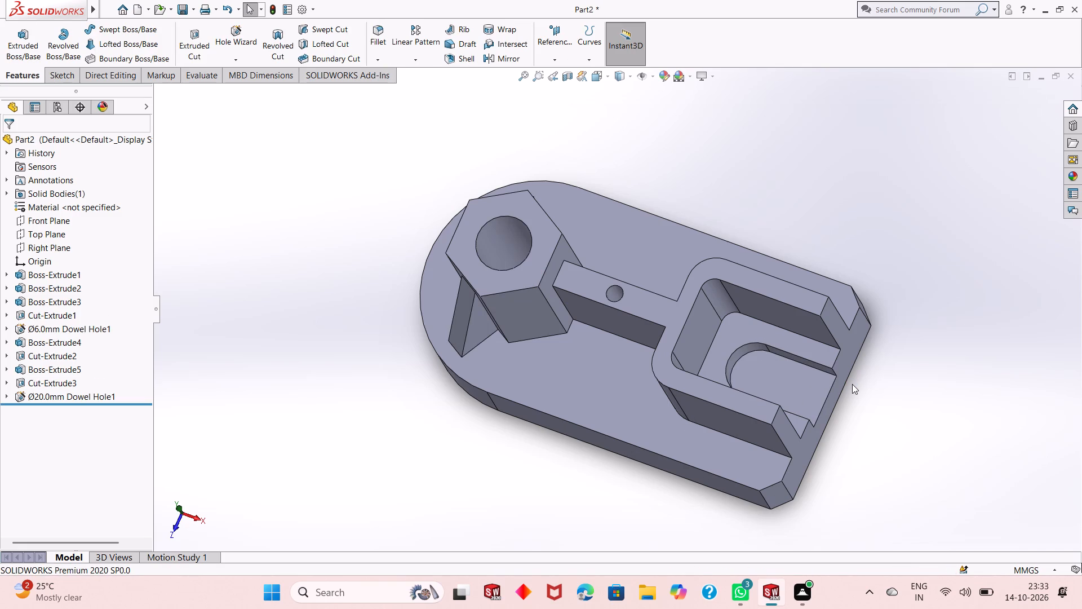
Start a sketch on the pocket floor inside the U-shaped boss, tracing its two long edges, 25 mm end edge and 5 mm radius corners.
middle_click_drag(716, 425, 726, 471)
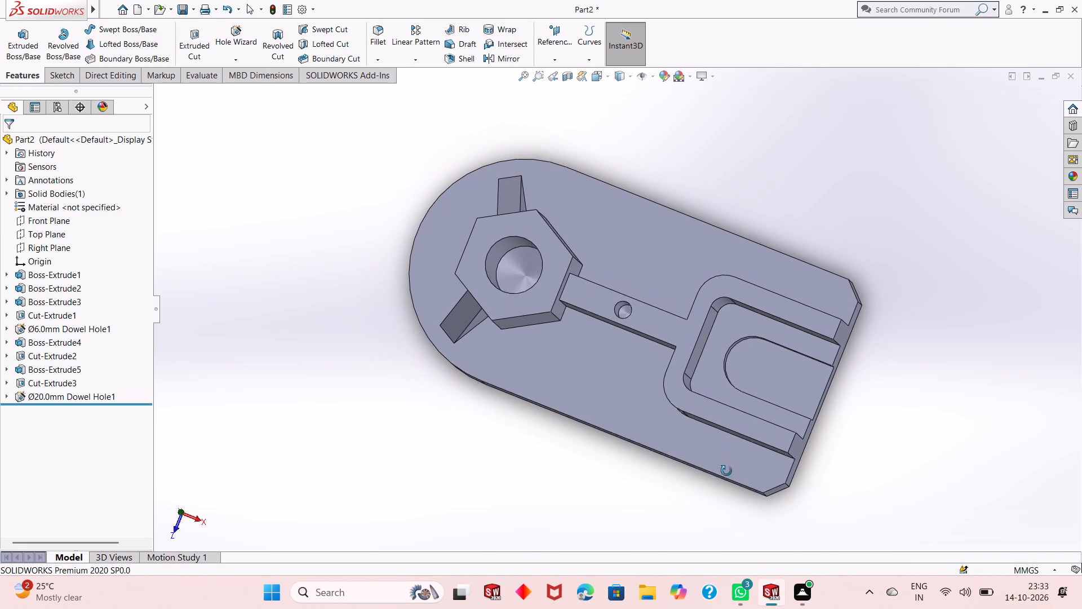
middle_click_drag(726, 471, 726, 472)
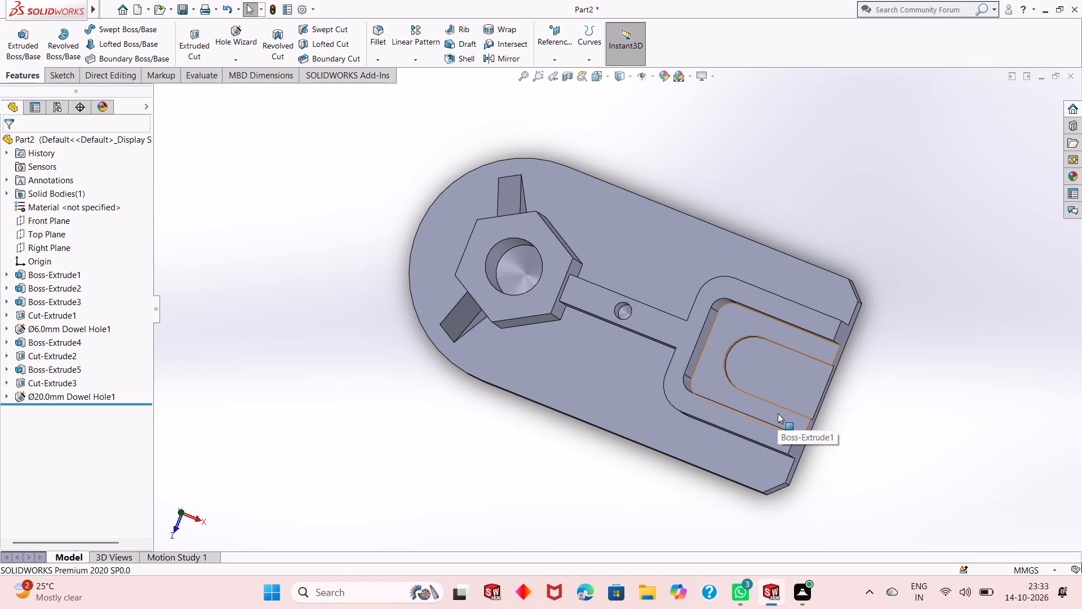
left_click(778, 413)
left_click(822, 381)
left_click(849, 436)
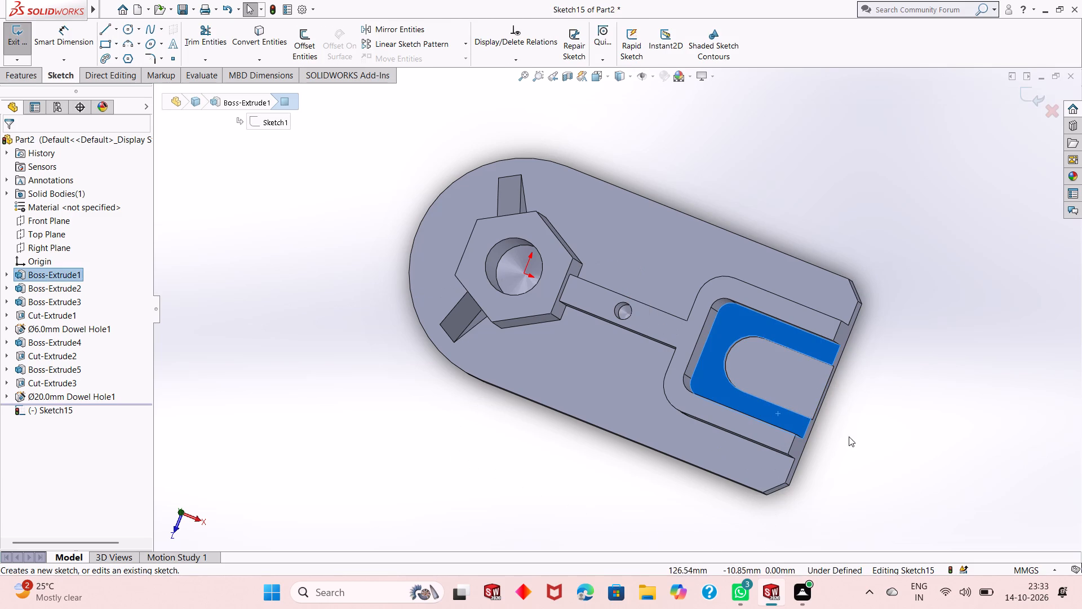
left_click(106, 27)
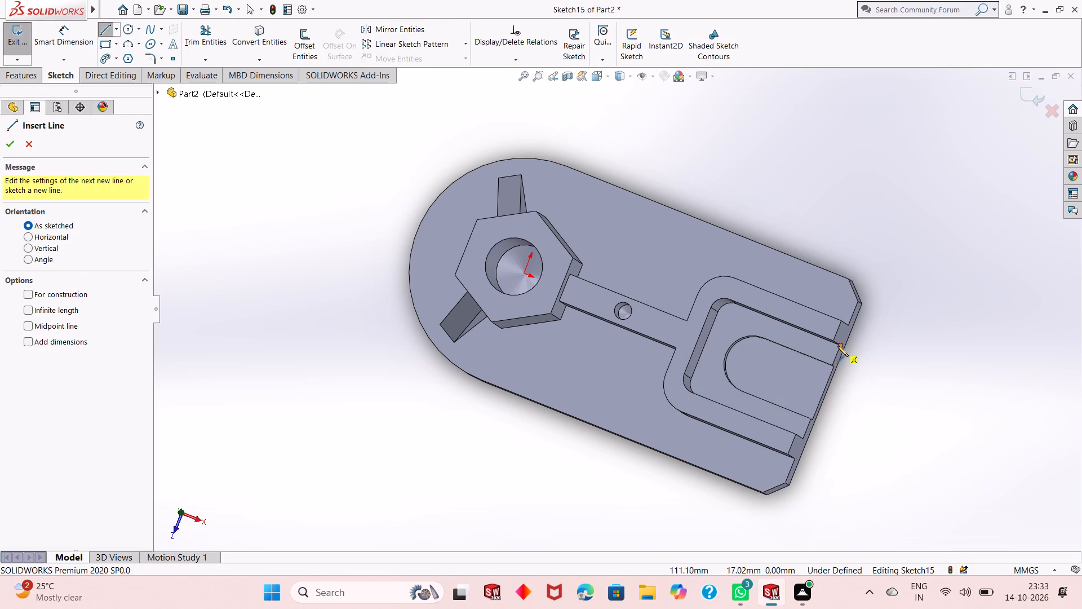
left_click(841, 344)
left_click(738, 306)
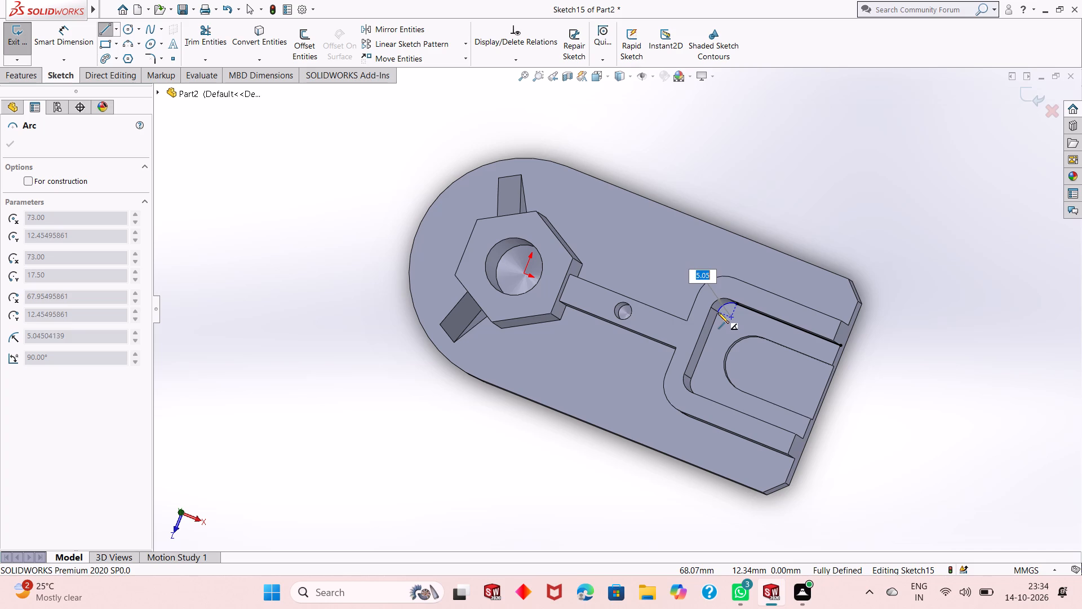
left_click(716, 313)
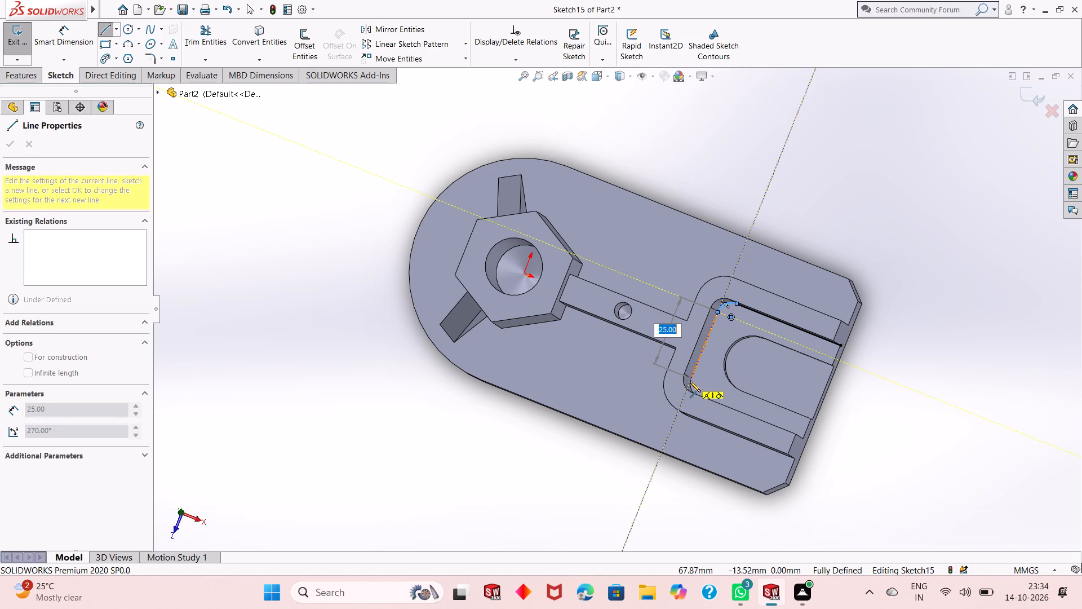
scroll(689, 379, "down", 6)
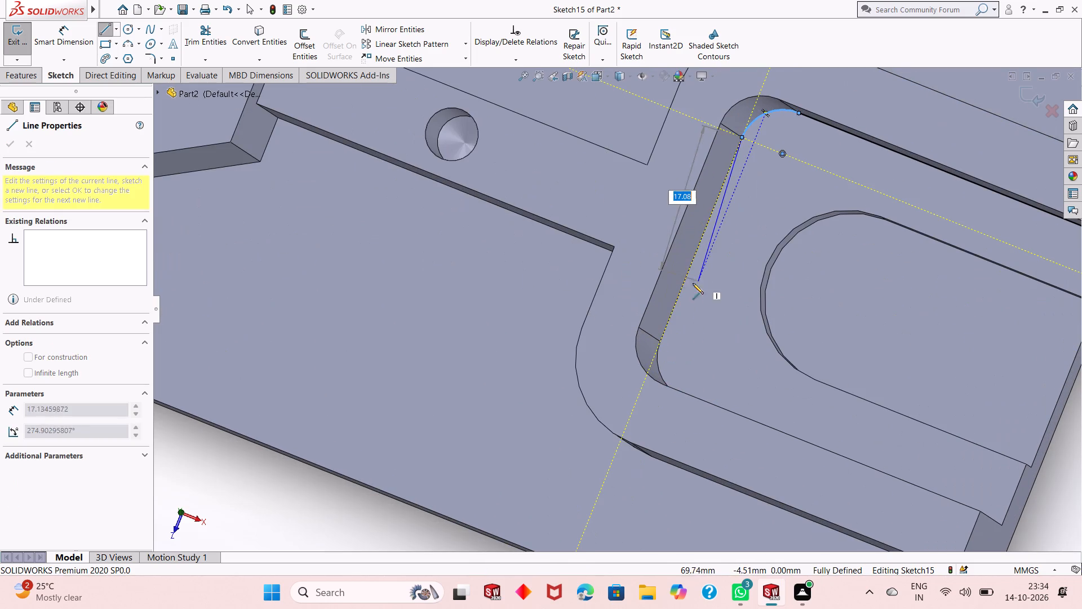
left_click(662, 340)
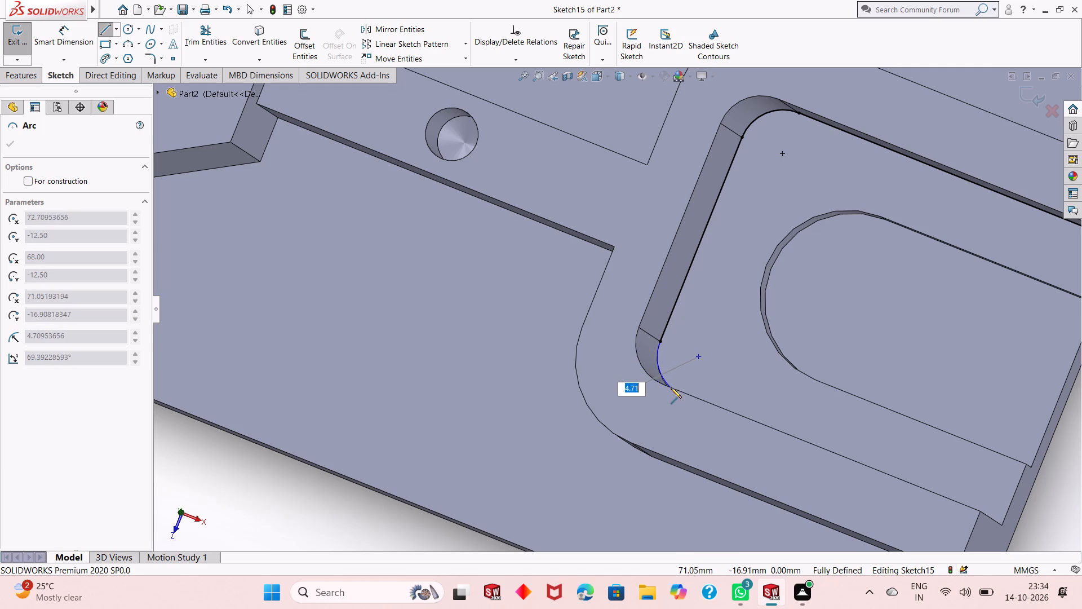
middle_click_drag(669, 383, 662, 407)
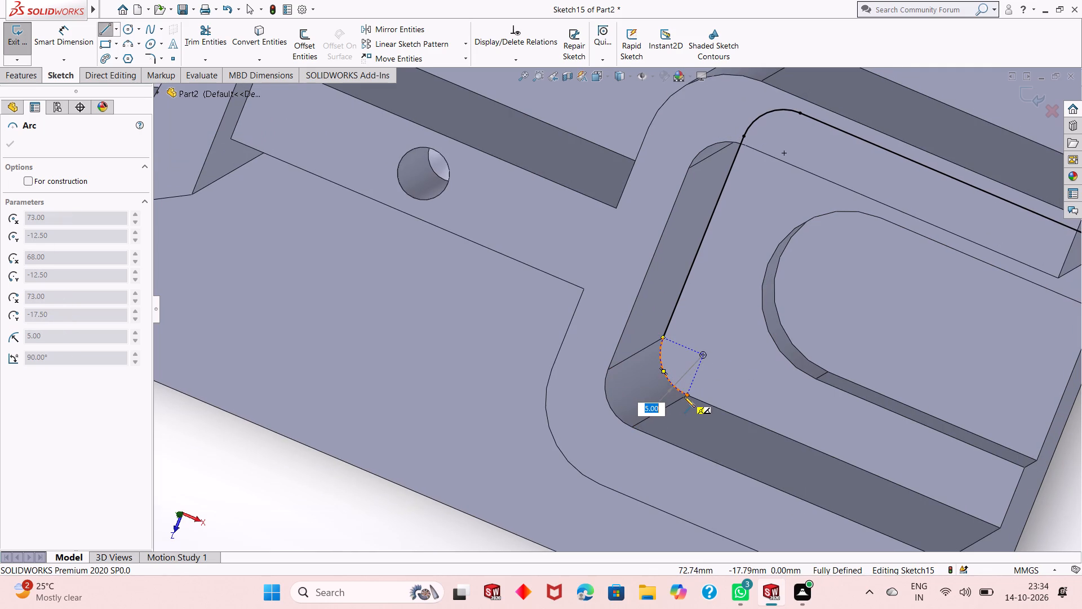
left_click(684, 396)
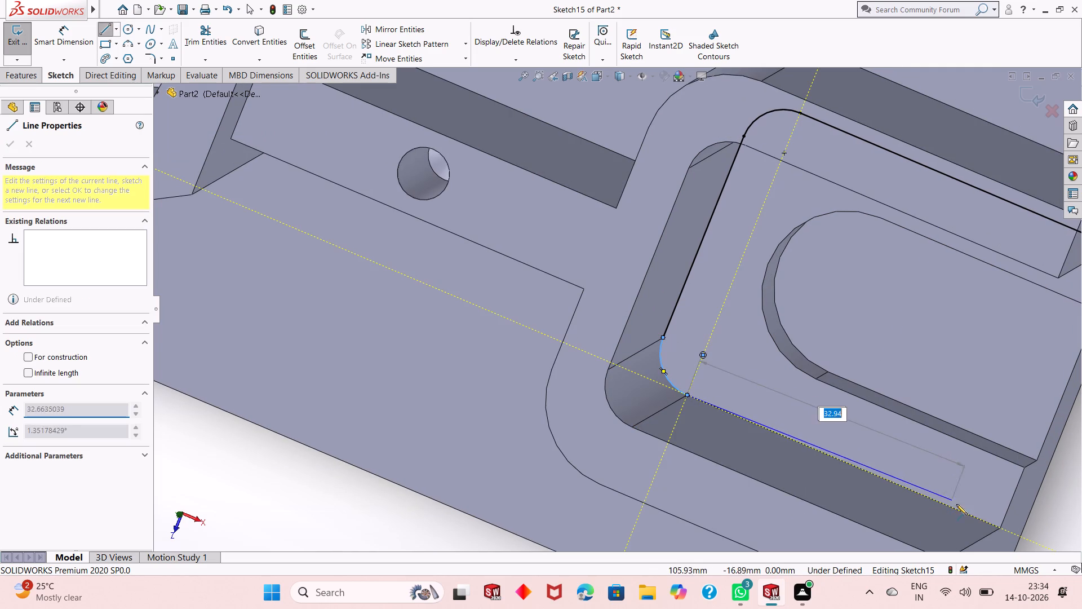
left_click(1001, 530)
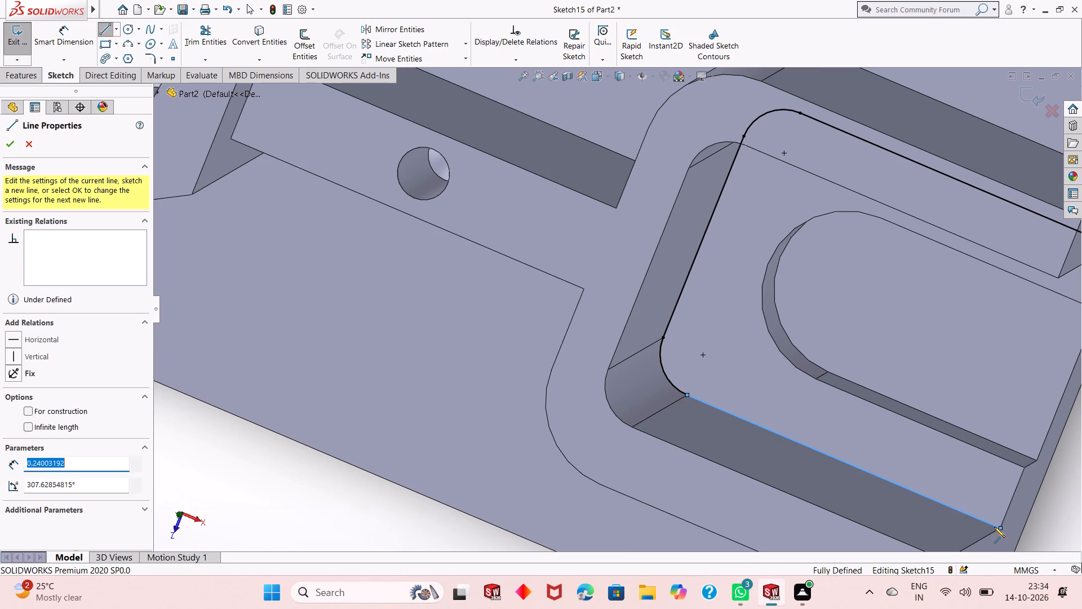
Close the pocket-floor profile around the round-ended slot with 7.5 mm end lines, 26 mm side lines and a 10 mm radius arc.
middle_click_drag(999, 518, 1003, 483)
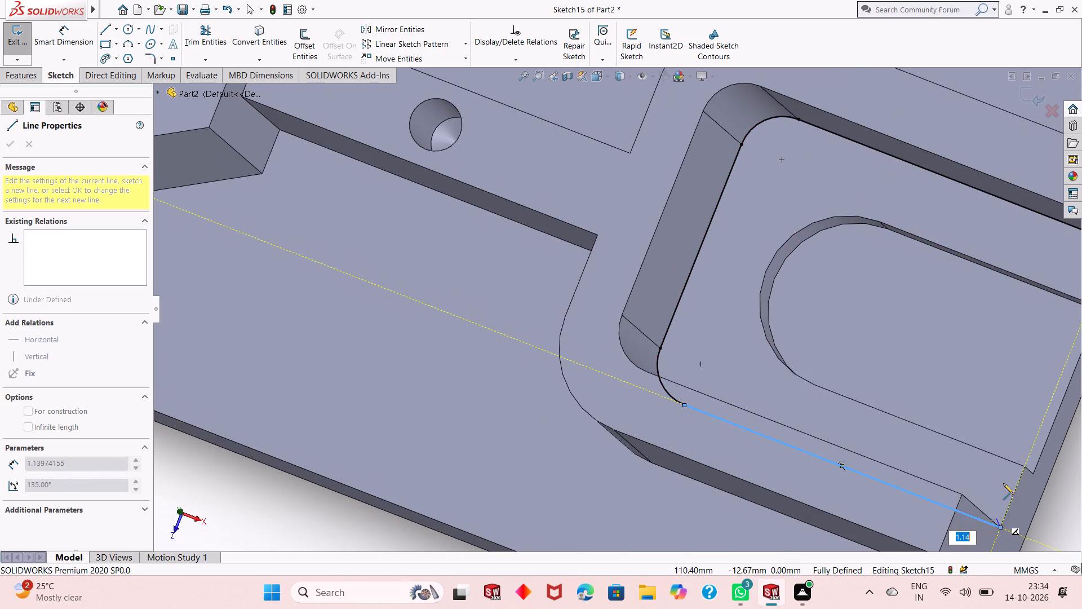
middle_click_drag(1003, 483, 989, 479)
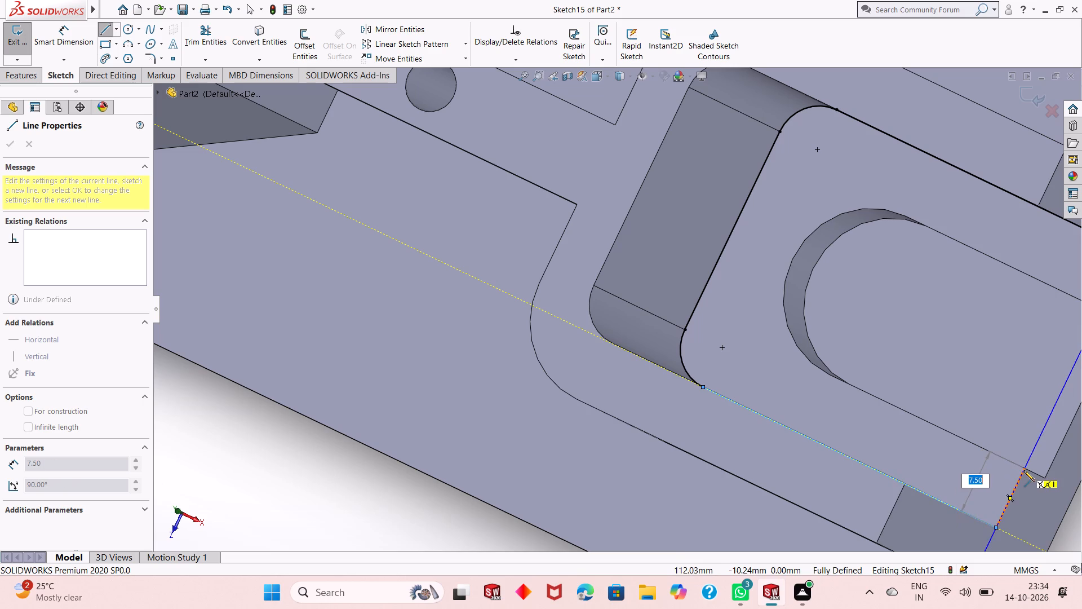
left_click(1023, 468)
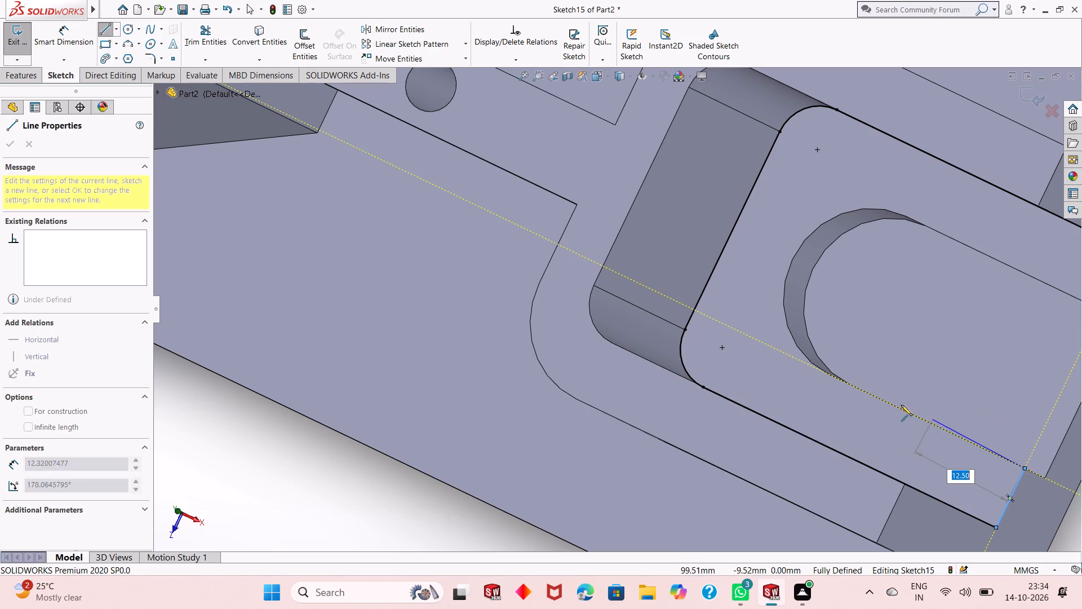
left_click(829, 374)
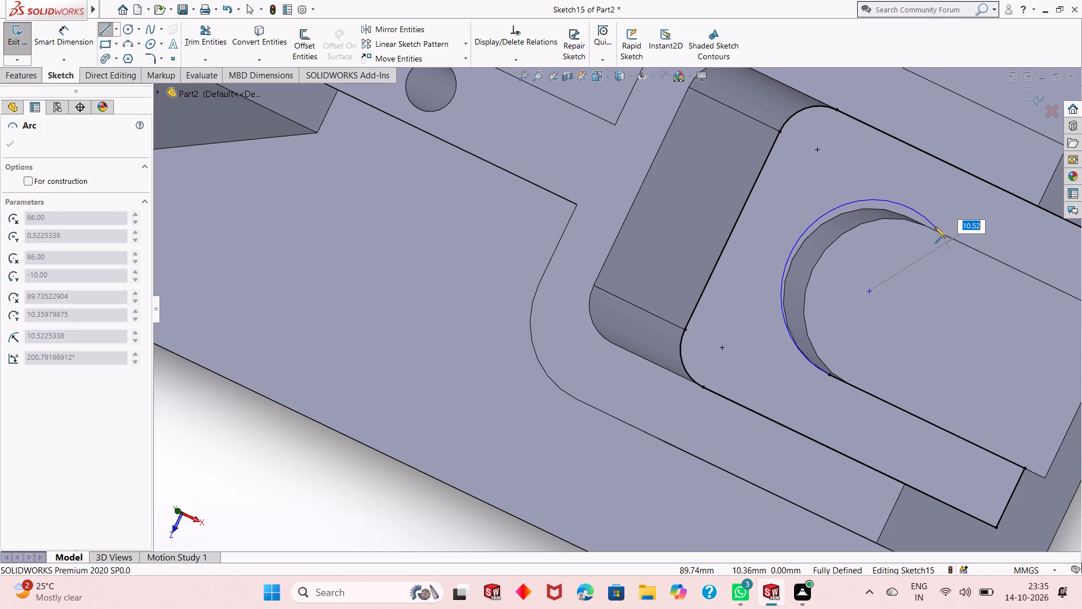
left_click(907, 216)
scroll(888, 227, "up", 1)
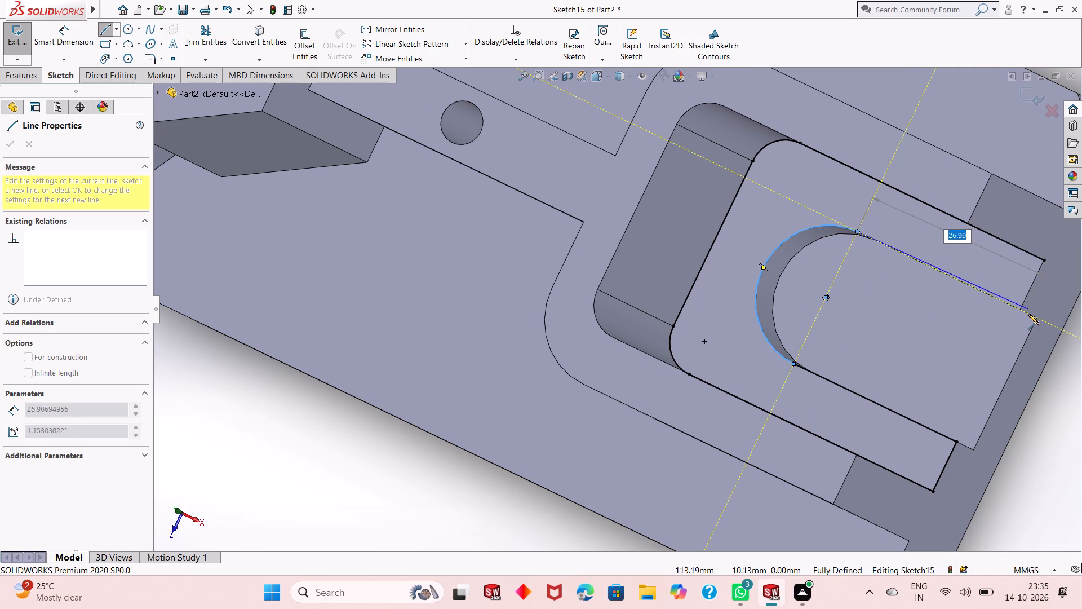
middle_click_drag(1036, 323, 1039, 332)
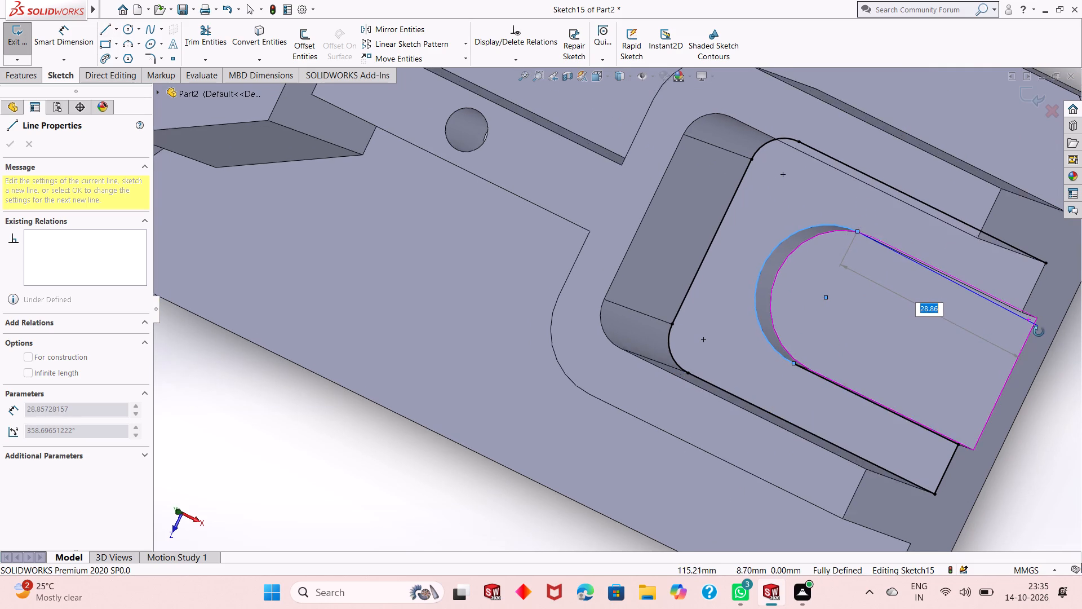
middle_click_drag(1039, 332, 1042, 343)
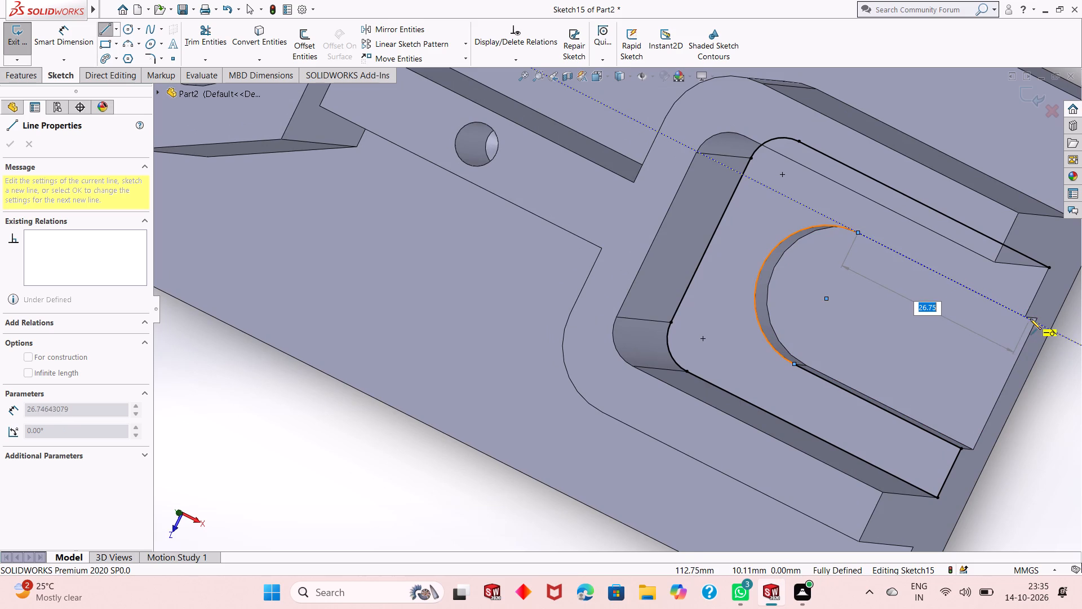
middle_click_drag(1039, 321, 1040, 264)
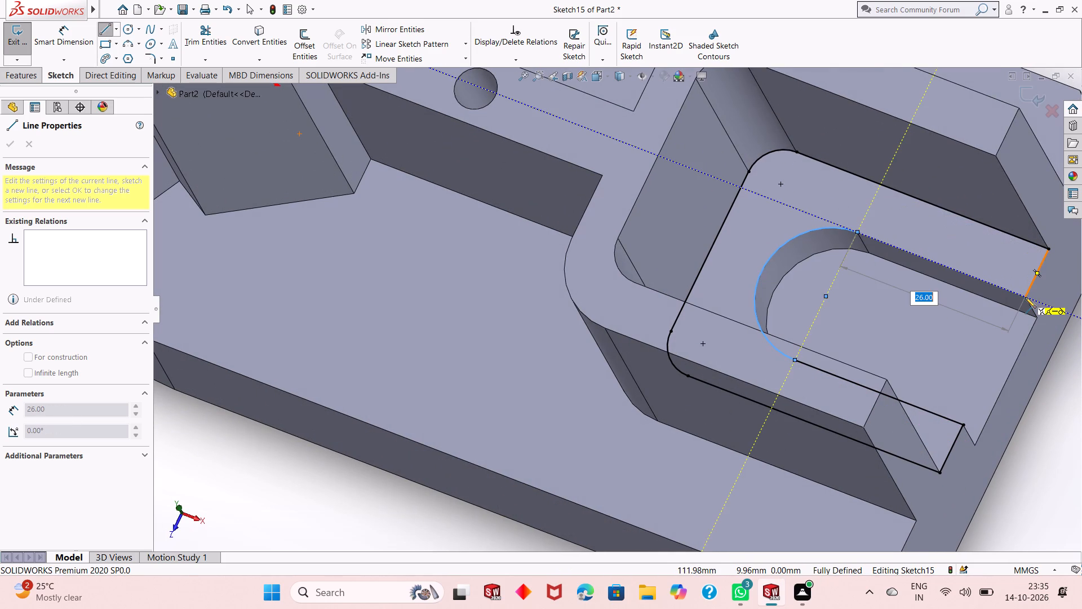
left_click(1025, 297)
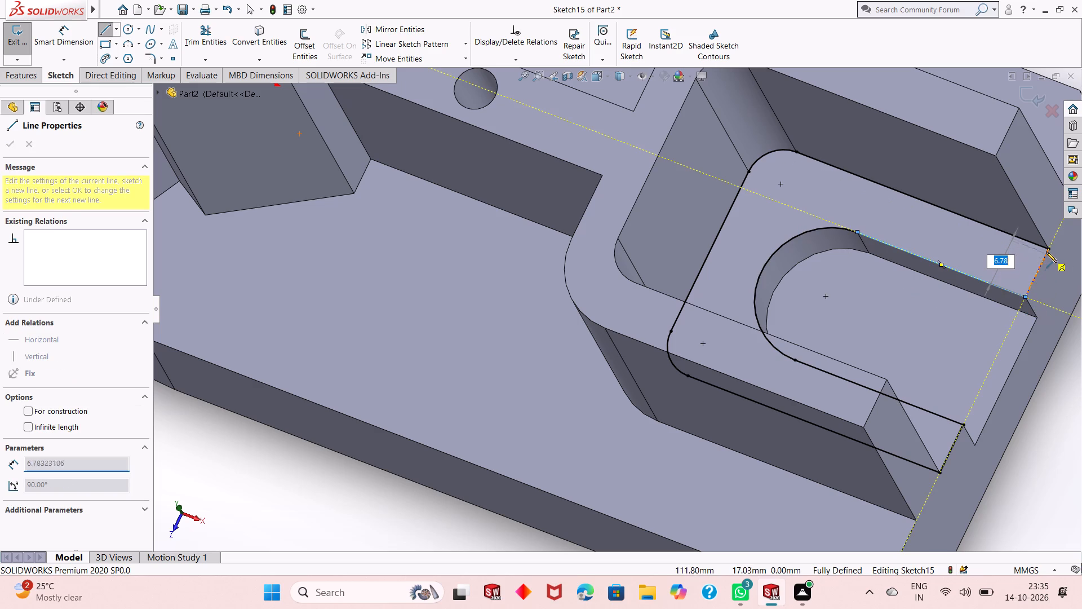
left_click(1047, 251)
scroll(915, 367, "up", 2)
right_click(966, 340)
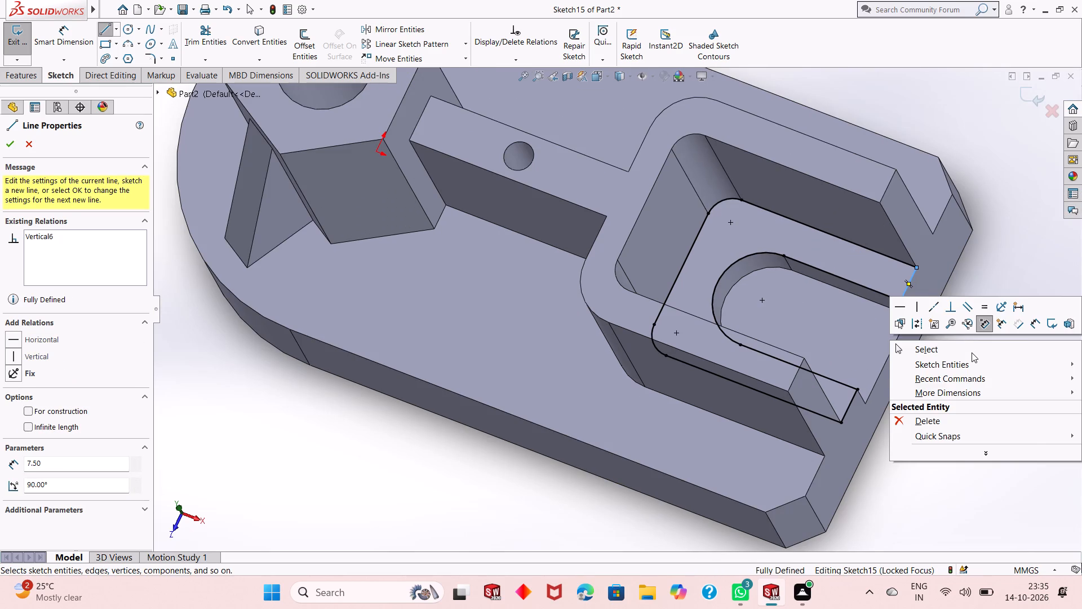
left_click(972, 352)
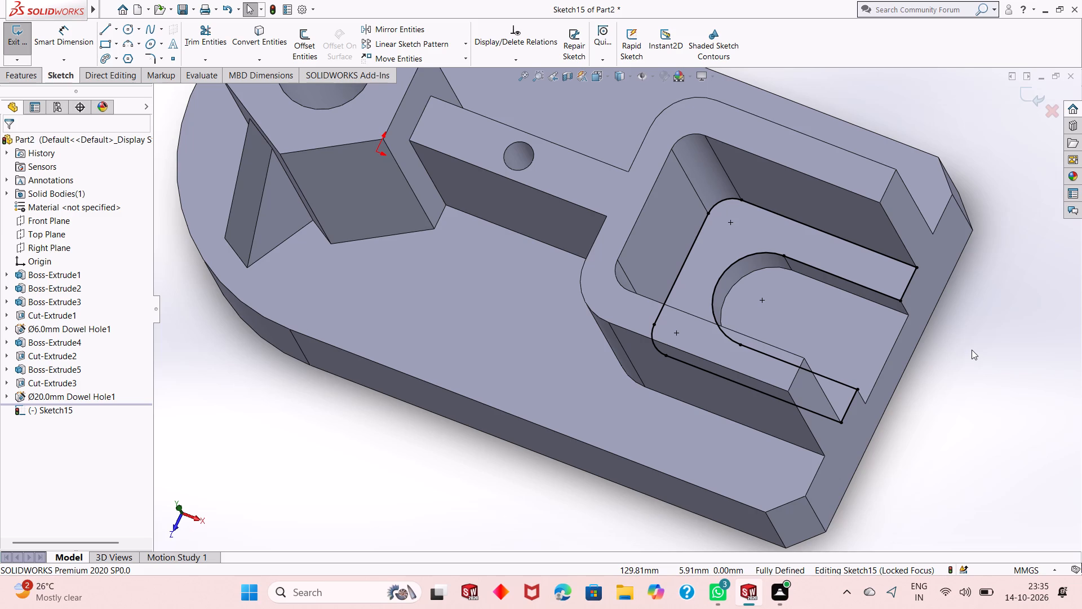
Examine the closed U-shaped profile on the pocket floor and the surrounding part from several angles.
scroll(752, 261, "down", 1)
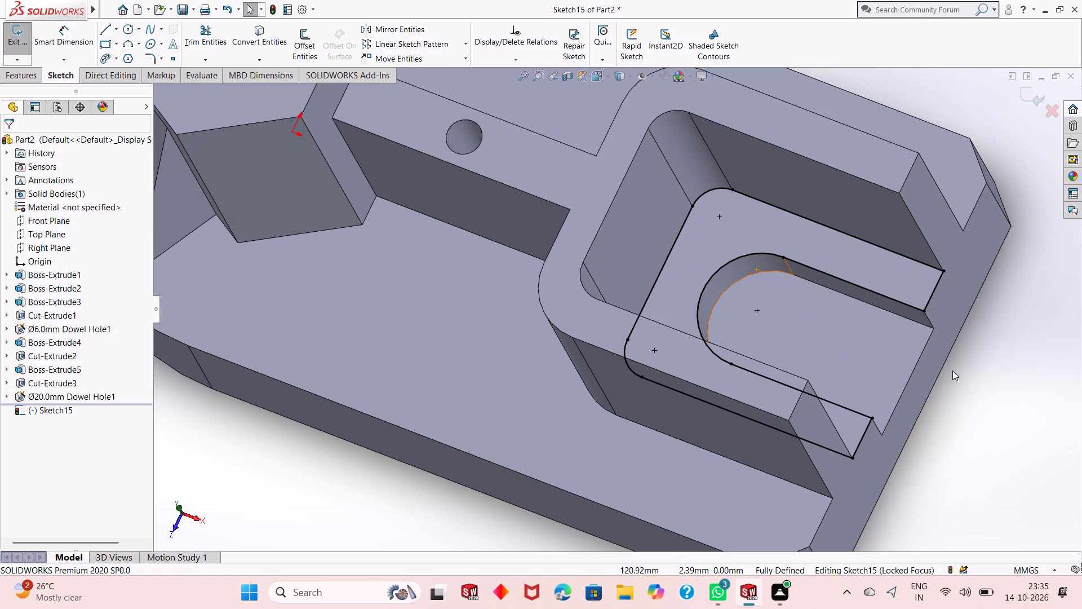
middle_click_drag(955, 392, 950, 363)
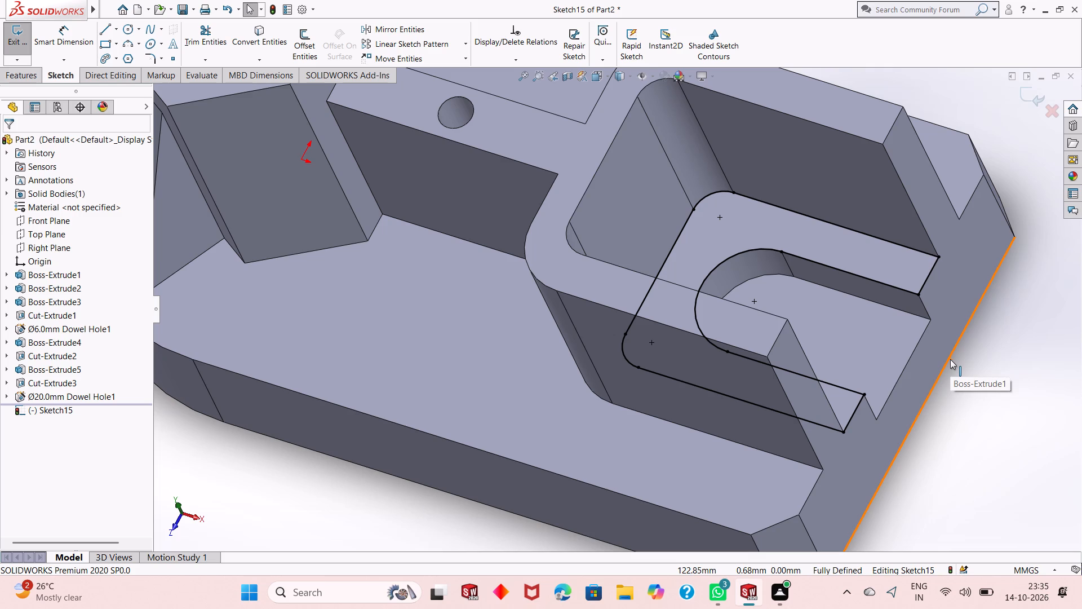
middle_click_drag(960, 385, 960, 386)
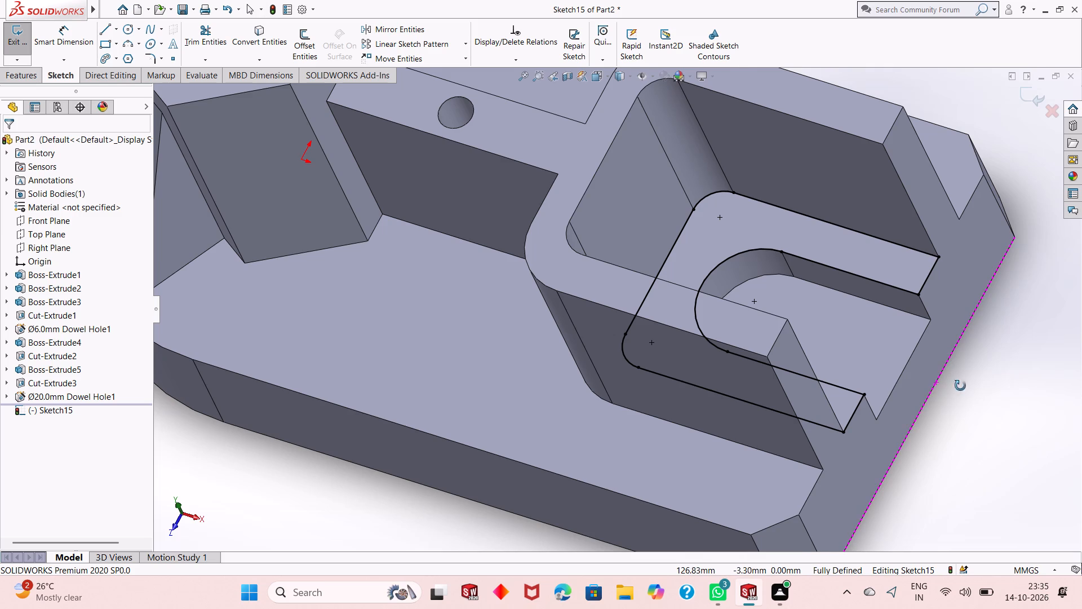
middle_click_drag(960, 386, 960, 403)
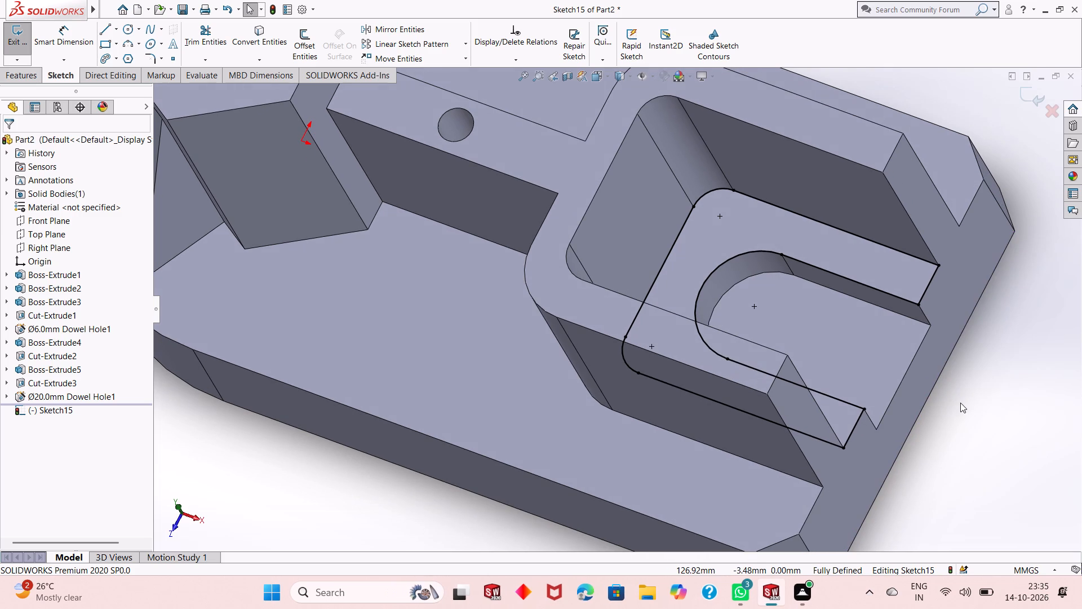
middle_click_drag(960, 403, 930, 343)
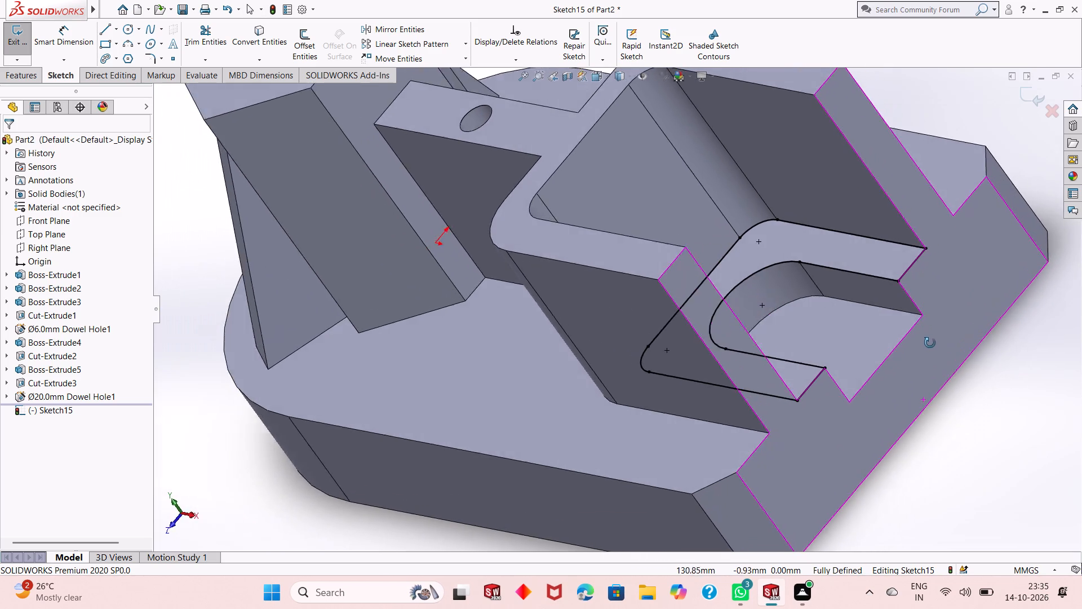
middle_click_drag(930, 343, 942, 438)
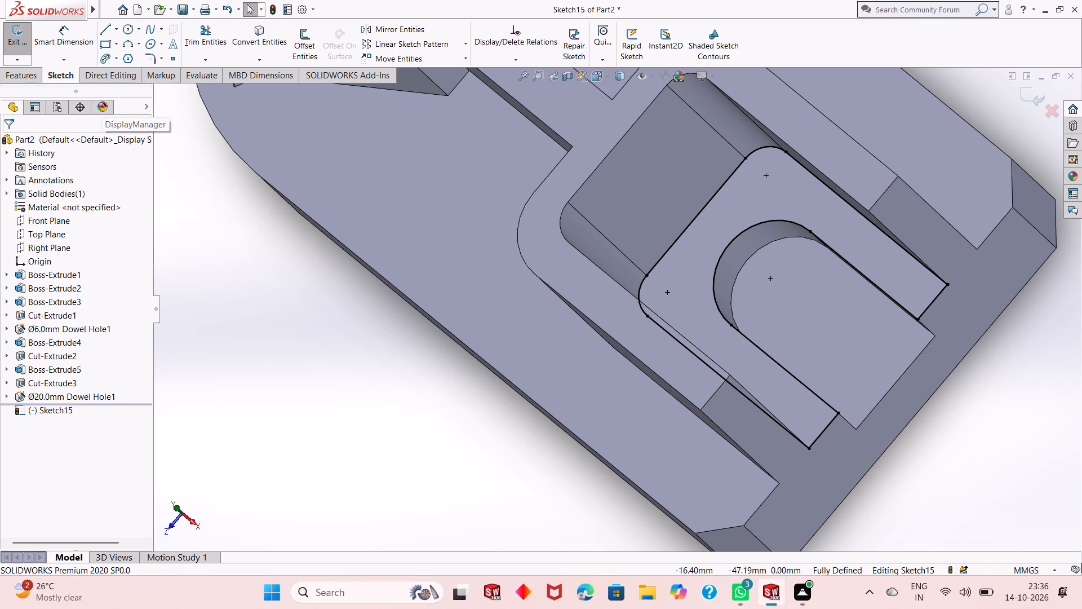
left_click(34, 78)
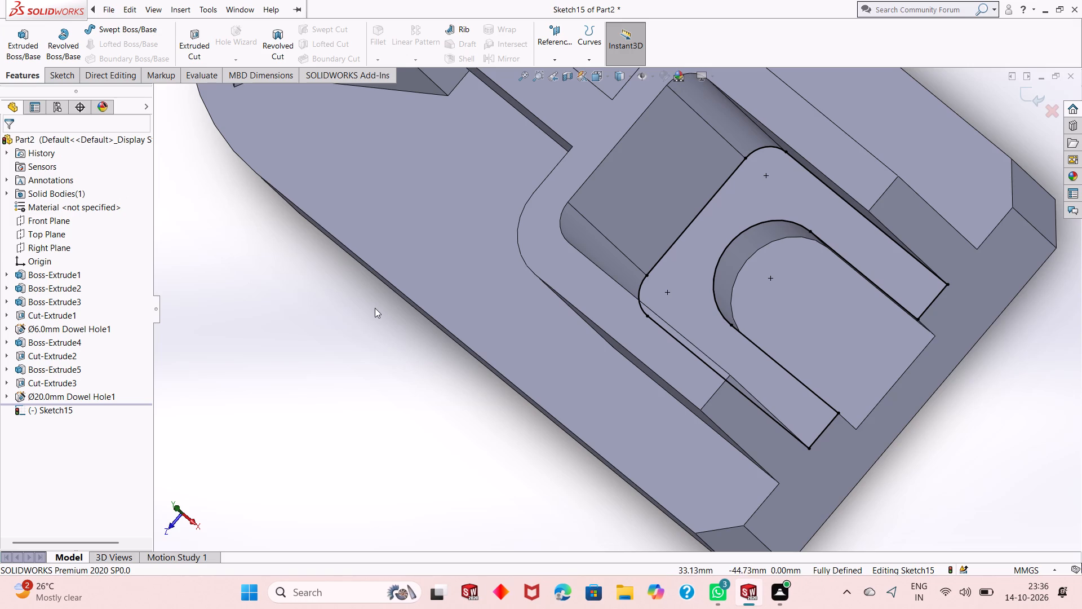
middle_click_drag(375, 311, 369, 273)
scroll(394, 324, "up", 4)
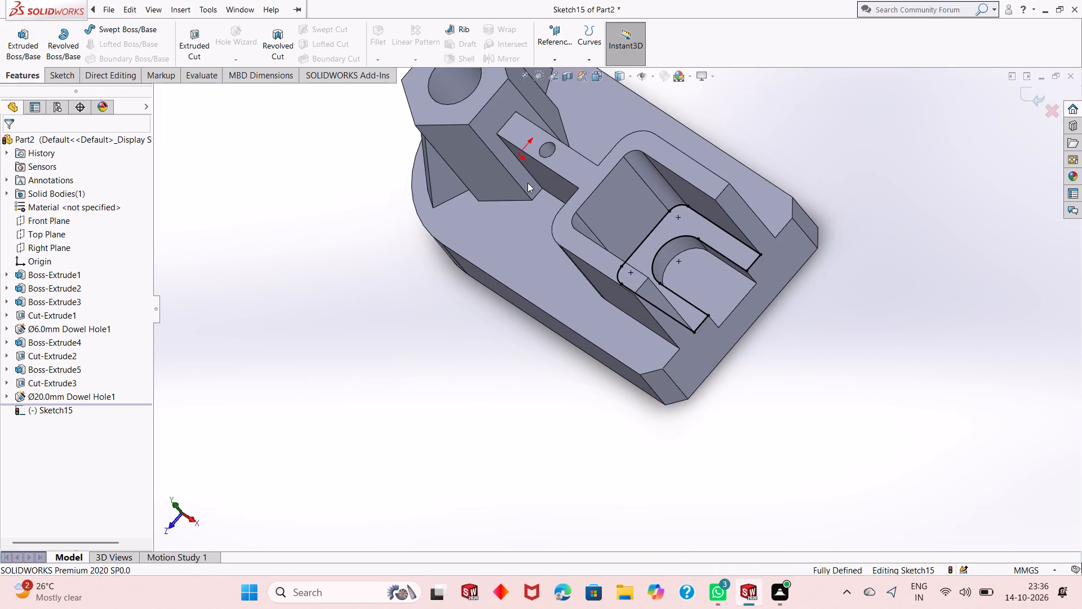
scroll(552, 153, "down", 3)
scroll(527, 302, "up", 2)
middle_click_drag(527, 304, 542, 259)
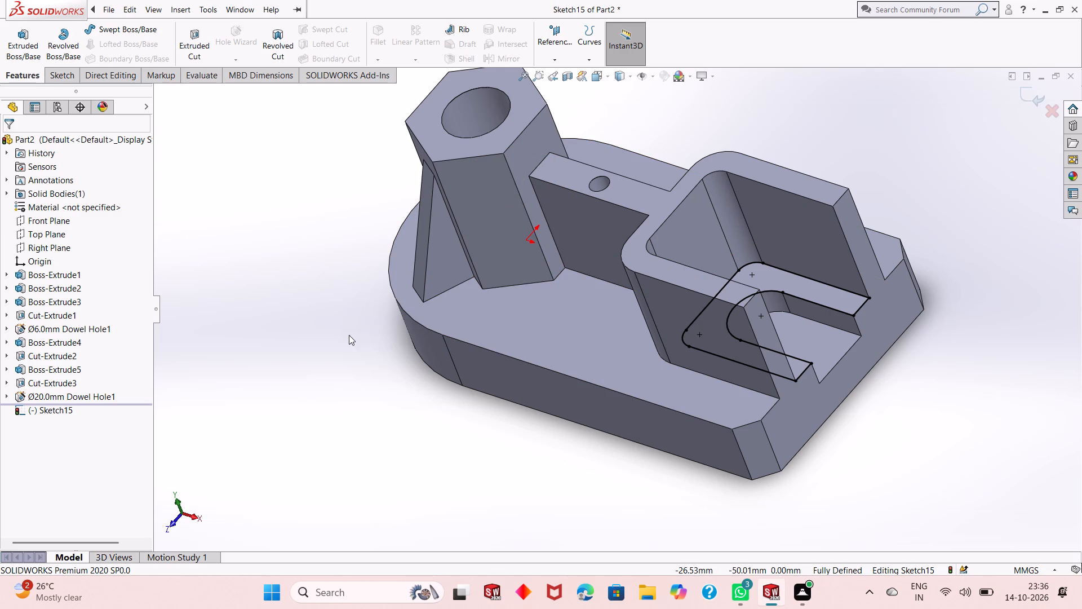
middle_click_drag(349, 335, 356, 298)
scroll(356, 298, "up", 5)
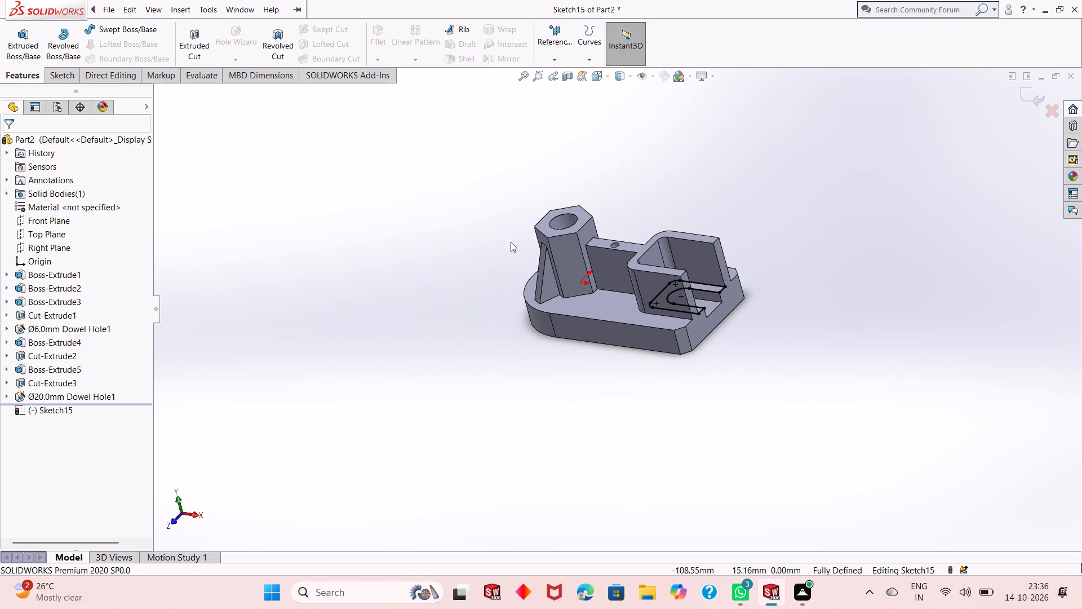
scroll(638, 214, "down", 3)
scroll(596, 338, "down", 3)
scroll(588, 341, "up", 5)
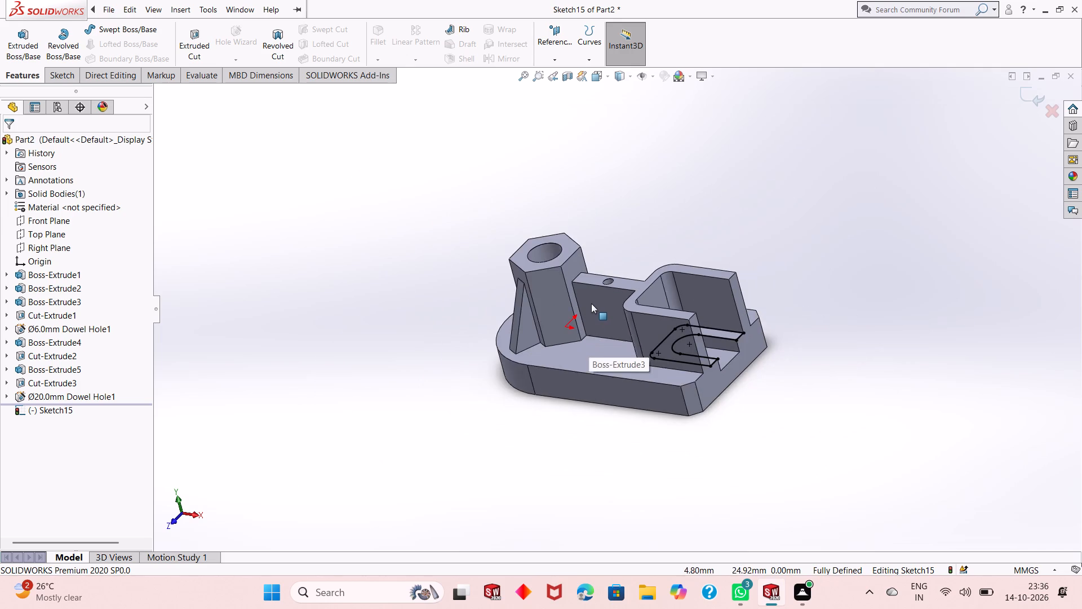
scroll(591, 303, "down", 3)
scroll(596, 332, "up", 2)
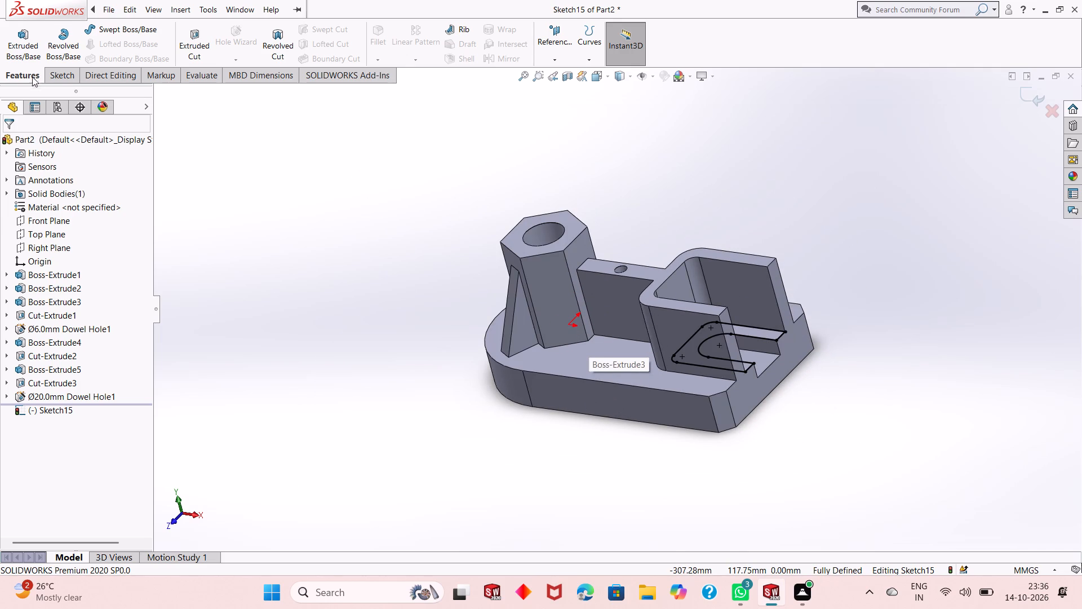
Extrude the closed U-shaped profile on the pocket floor 5 mm, merged with the existing body.
left_click(23, 44)
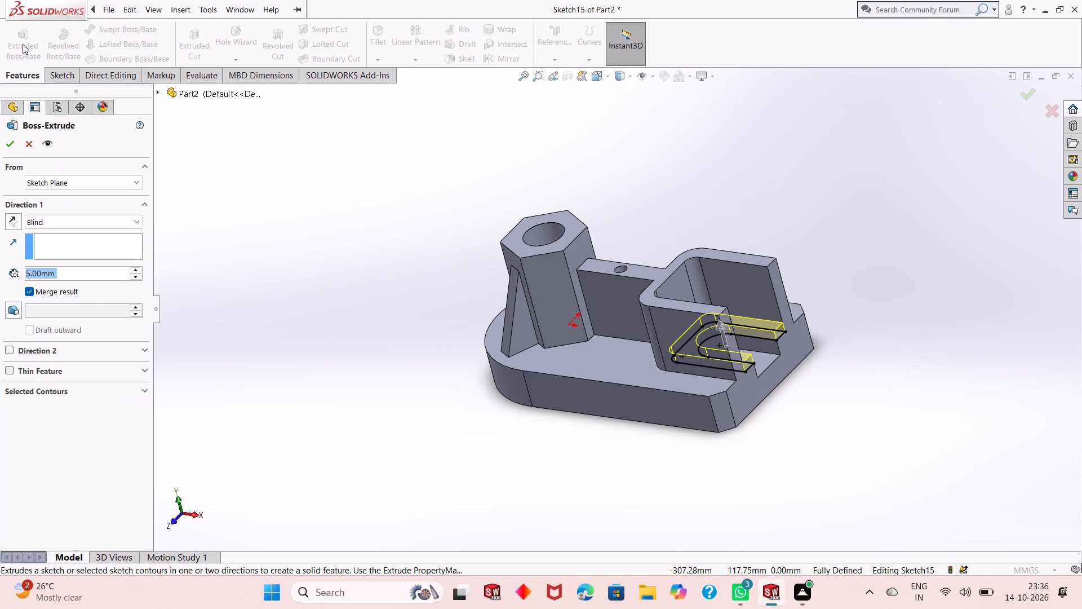
left_click(9, 147)
left_click(339, 223)
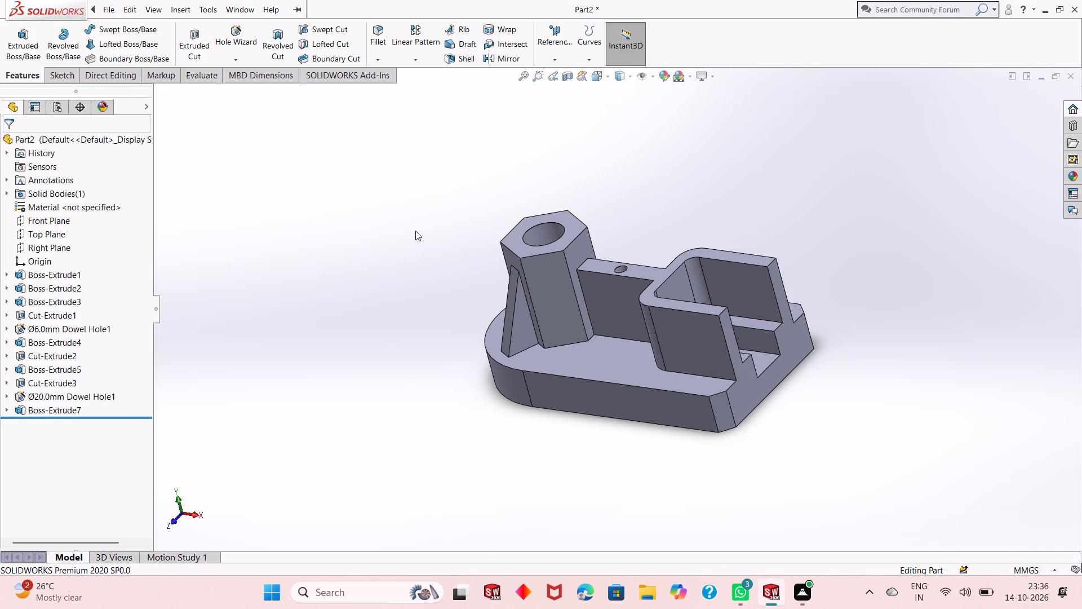
Inspect the part's interior with a temporary section view through the Front Plane.
left_click(569, 73)
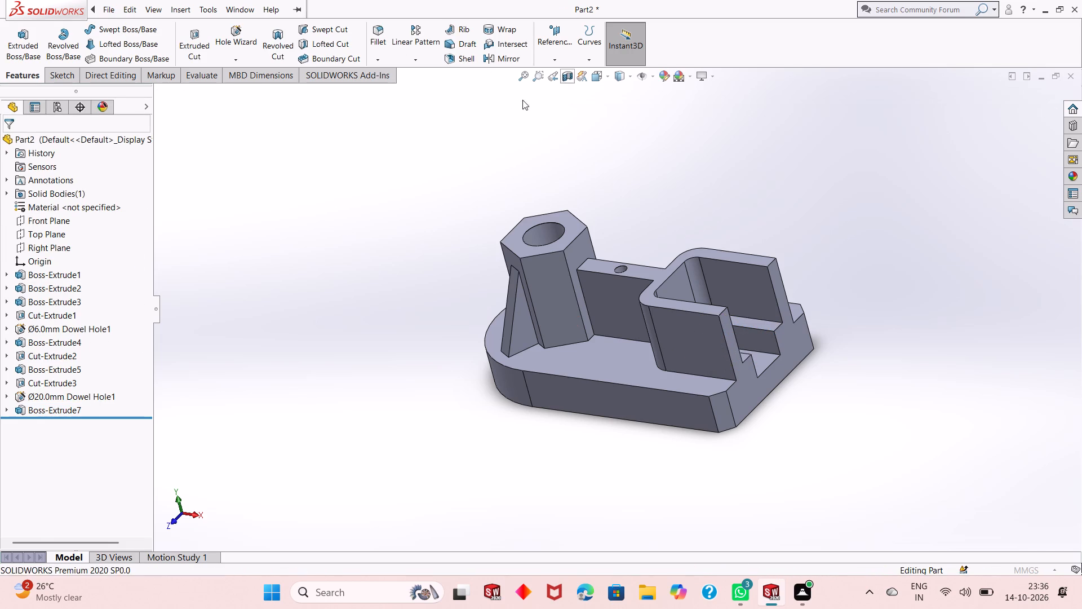
middle_click_drag(430, 189, 477, 103)
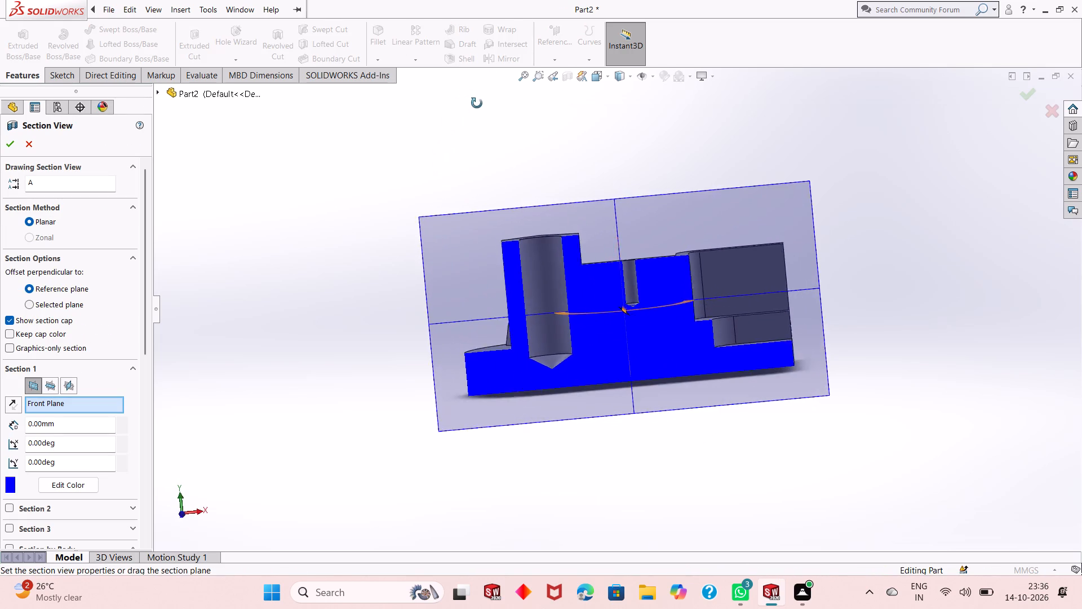
middle_click_drag(477, 103, 491, 103)
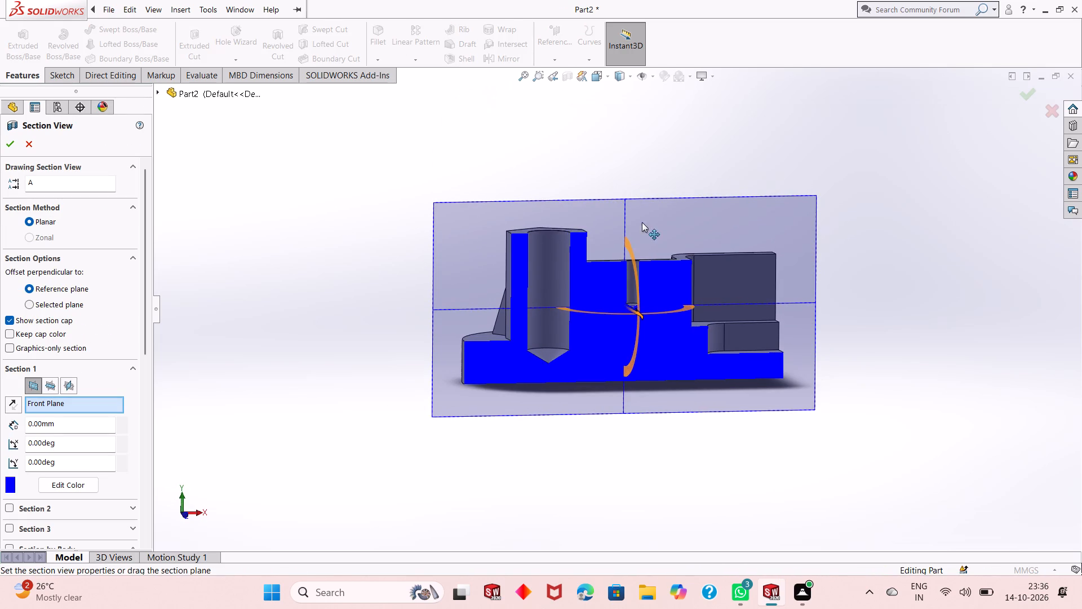
scroll(642, 234, "down", 3)
middle_click_drag(669, 275, 657, 264)
scroll(645, 280, "up", 3)
left_click(30, 147)
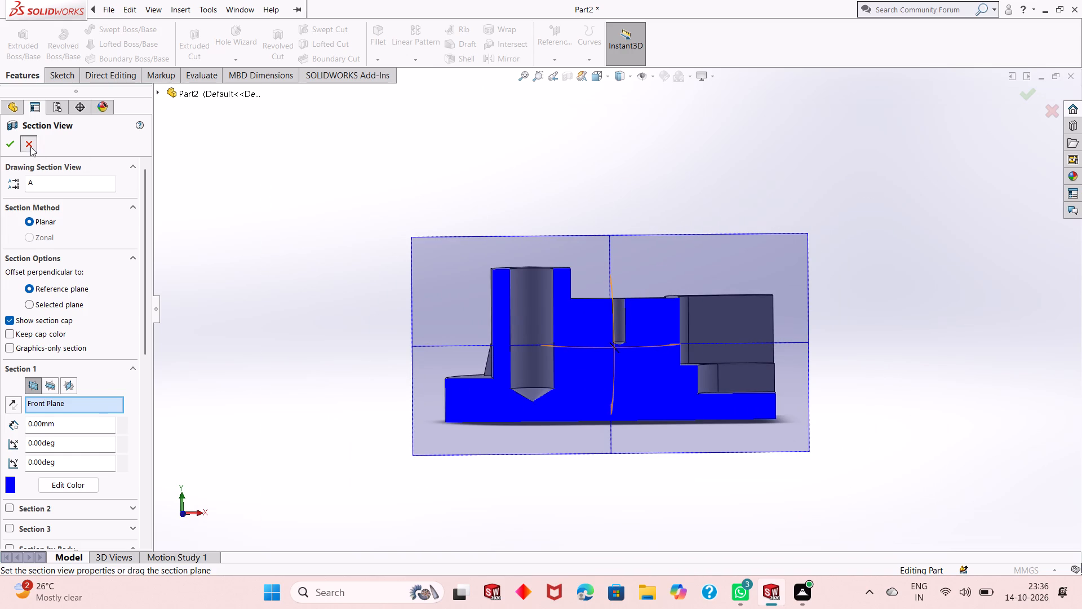
Examine the stepped ledge around the slot and the rest of the part from several angles.
middle_click_drag(808, 270, 766, 303)
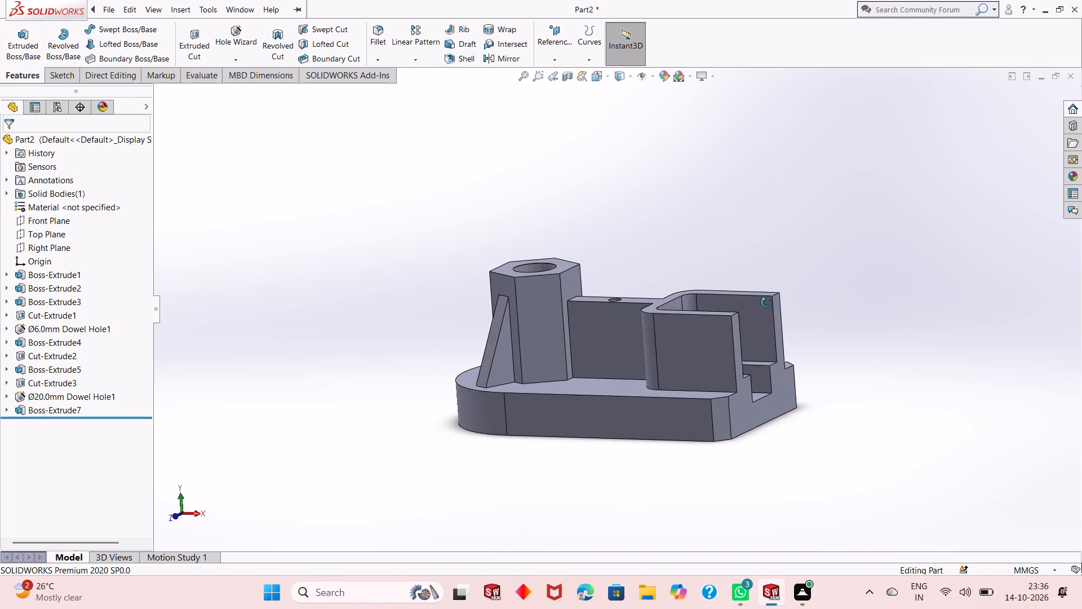
middle_click_drag(766, 303, 726, 388)
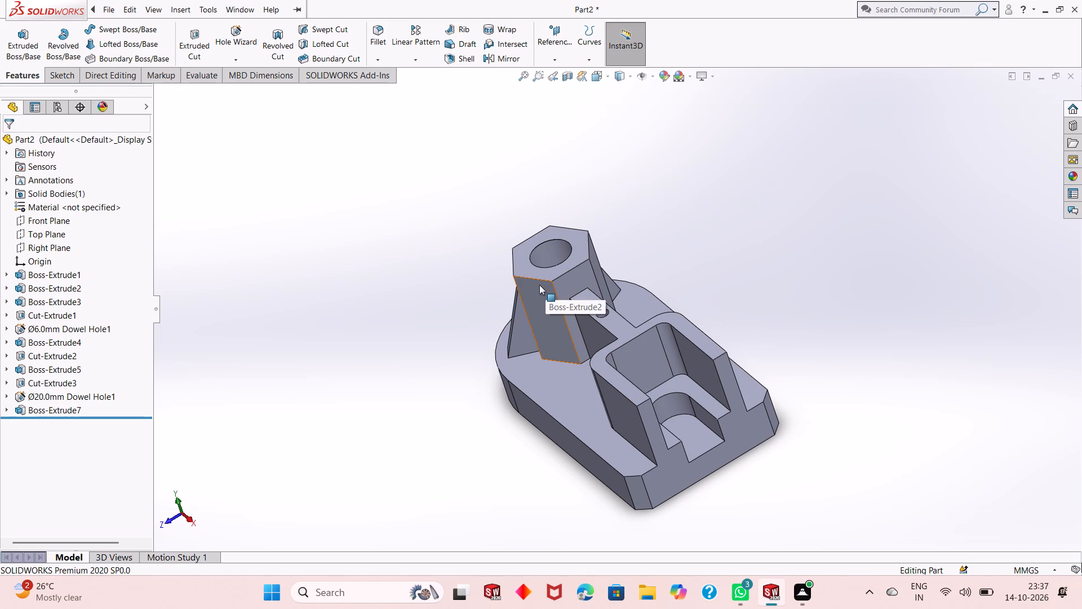
scroll(657, 360, "down", 1)
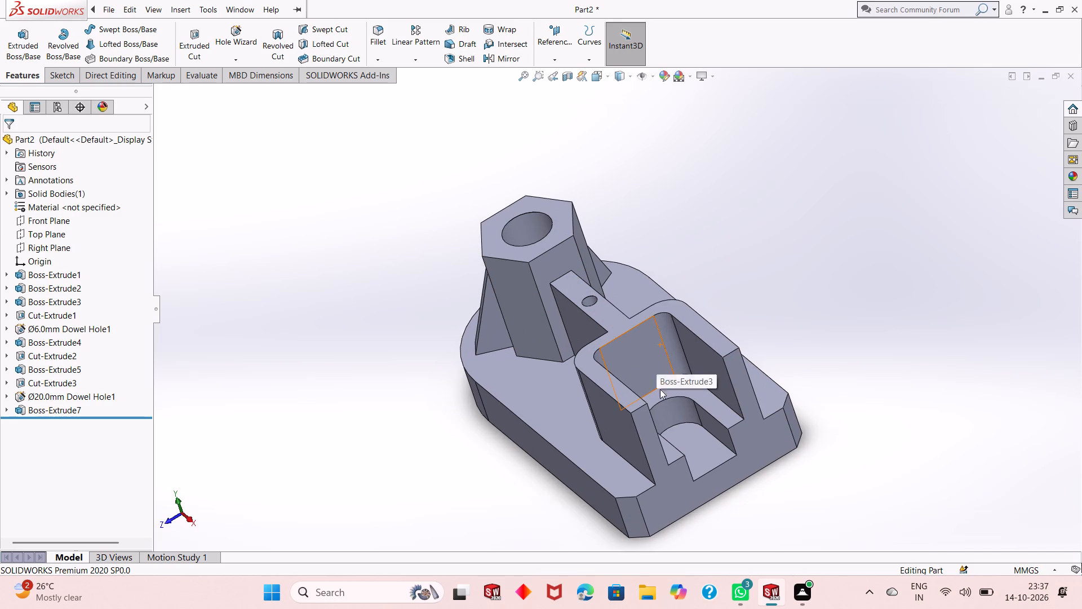
scroll(668, 395, "up", 1)
middle_click_drag(699, 418, 694, 378)
scroll(670, 339, "down", 2)
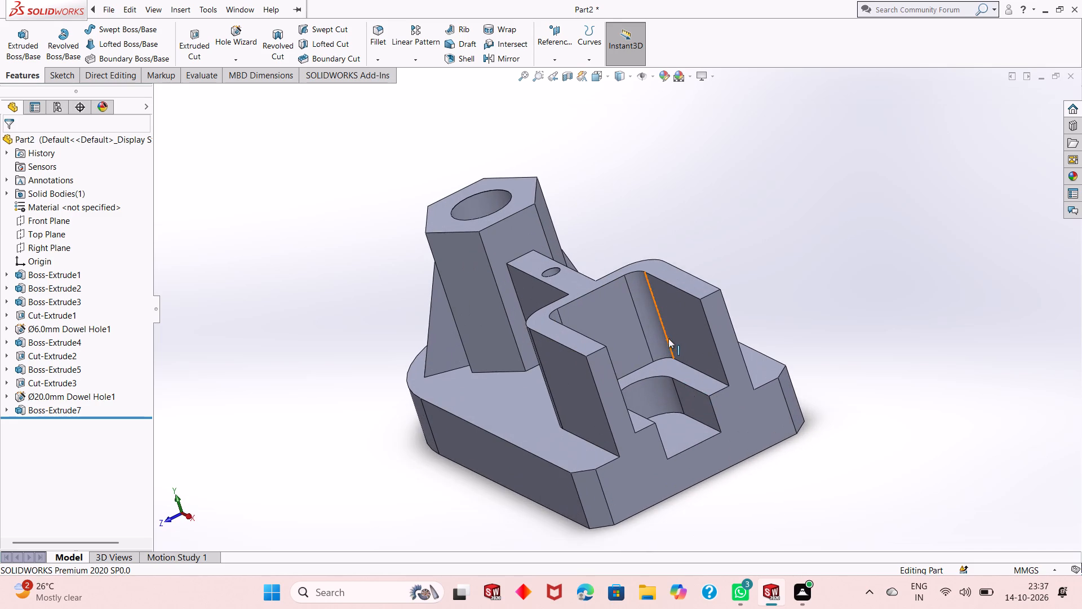
middle_click_drag(662, 379, 671, 374)
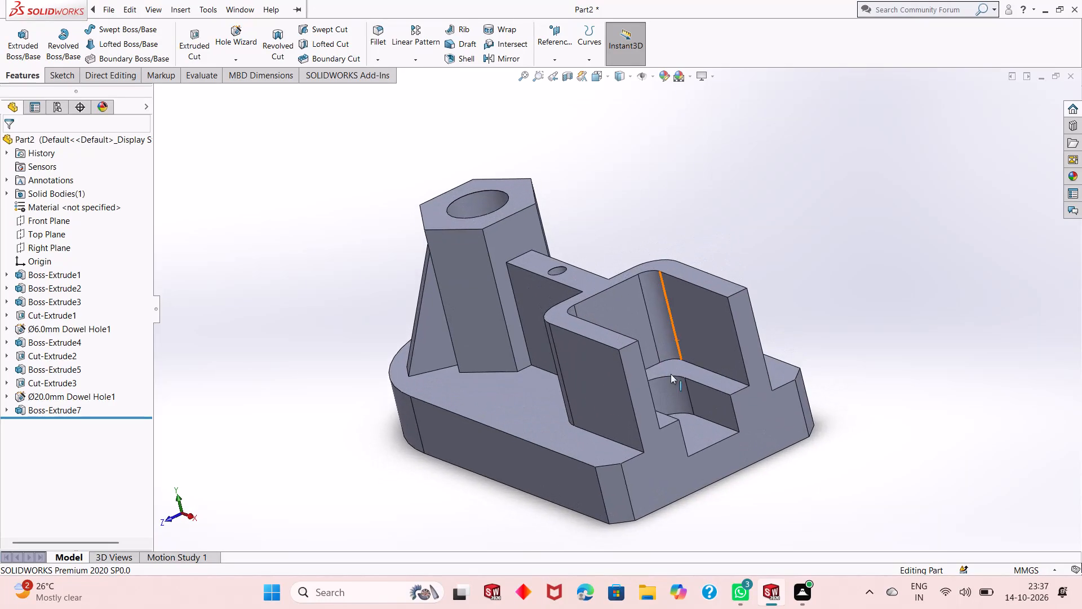
scroll(659, 363, "up", 2)
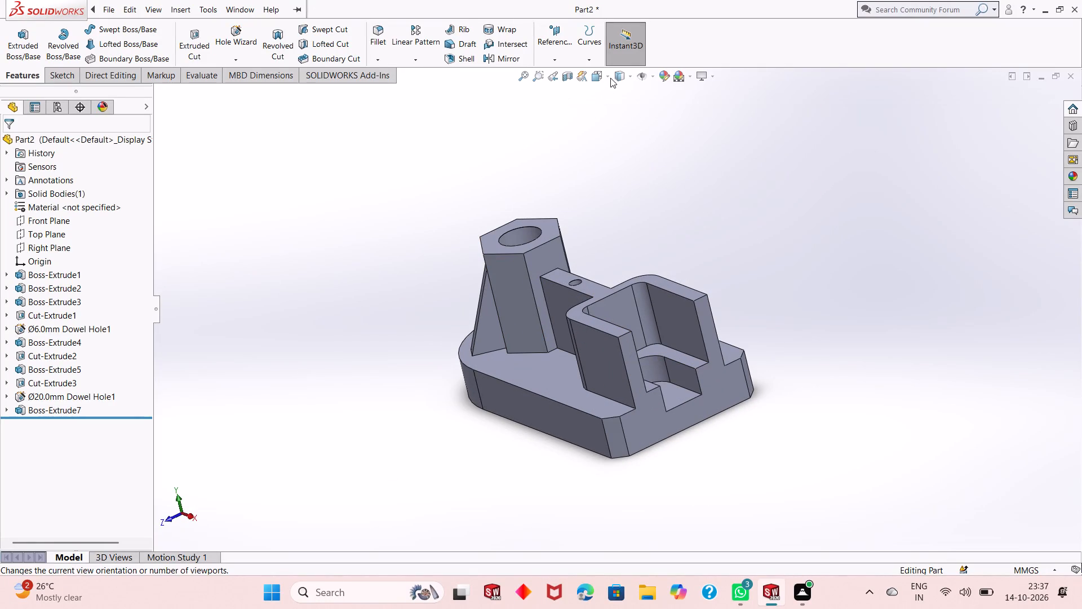
Colour the whole part dark blue.
left_click(663, 78)
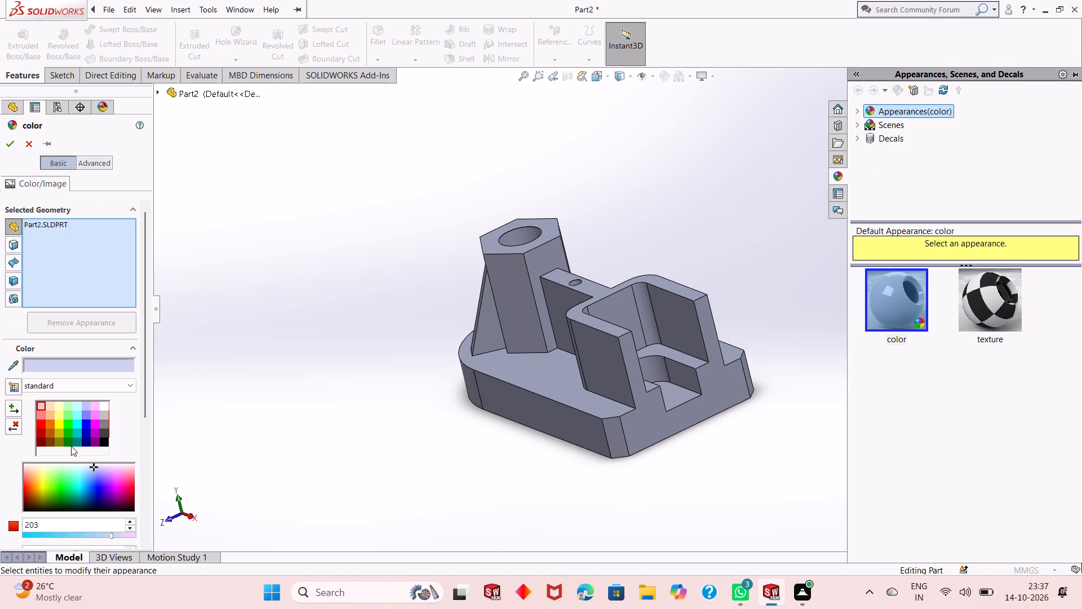
left_click(93, 486)
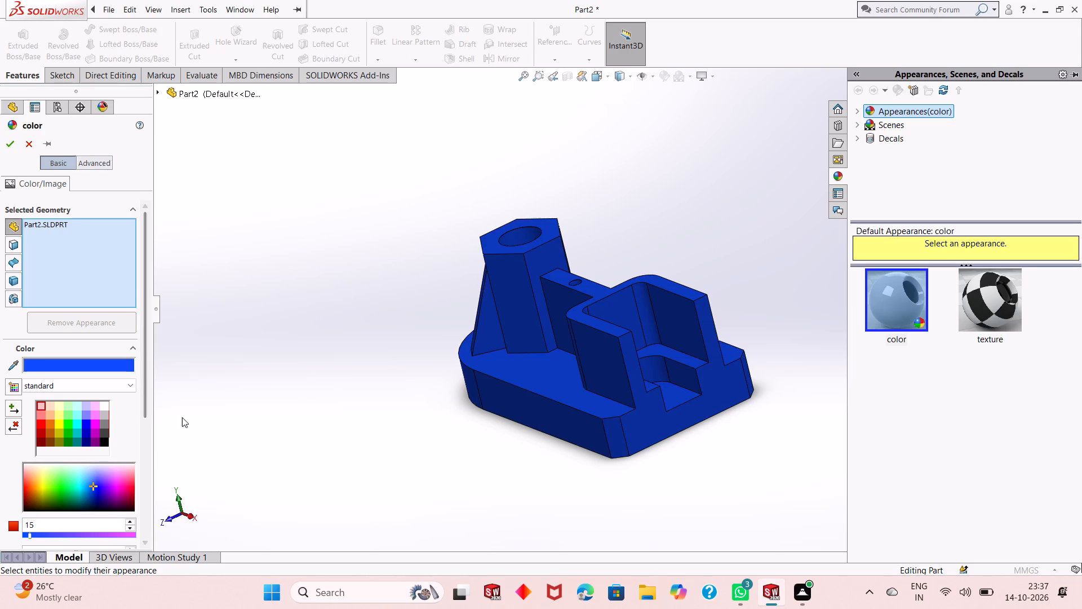
left_click(92, 493)
left_click(92, 494)
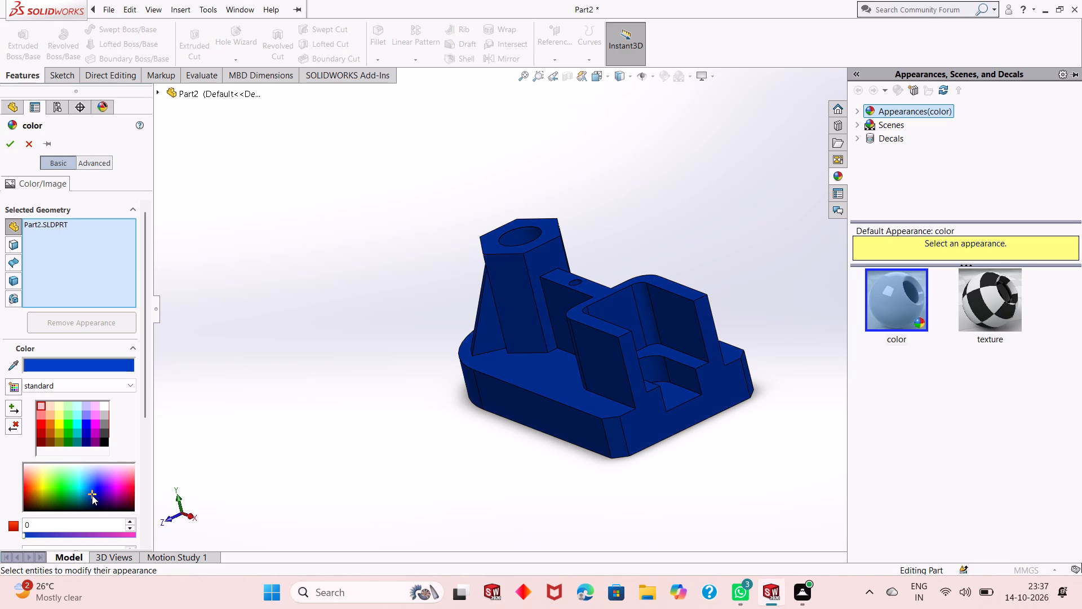
left_click(92, 496)
left_click(89, 496)
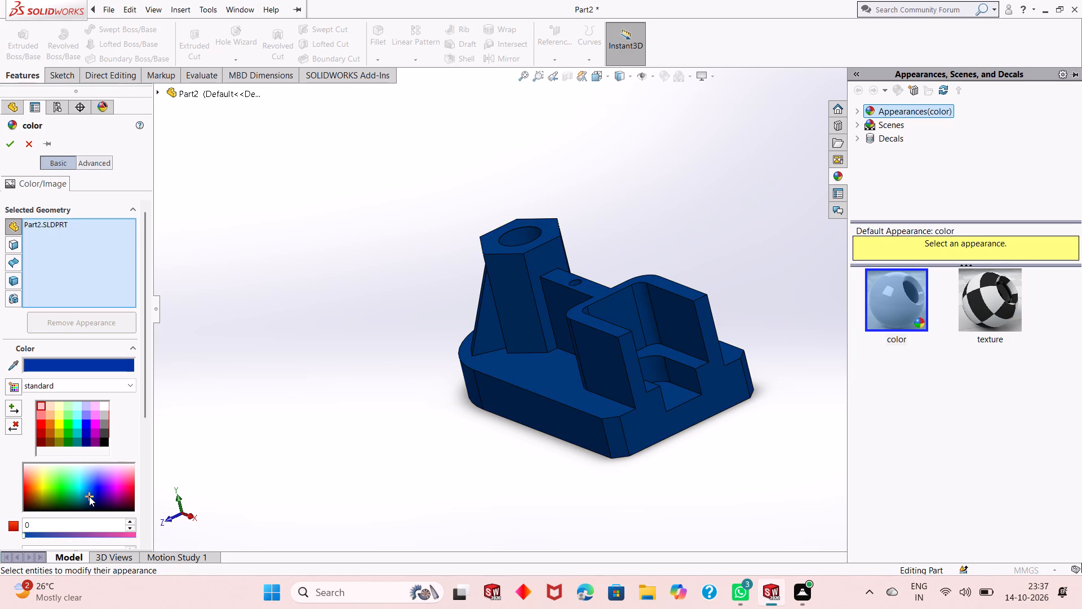
left_click(4, 142)
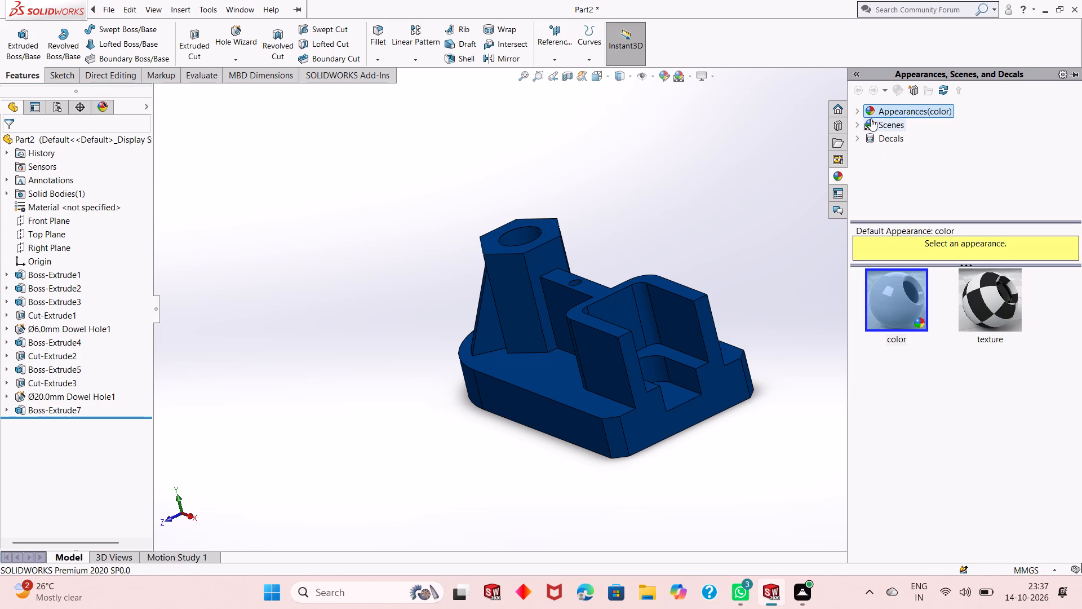
Apply the polished aluminum metal appearance to the 20 mm dowel hole feature in the hexagonal boss.
left_click(855, 108)
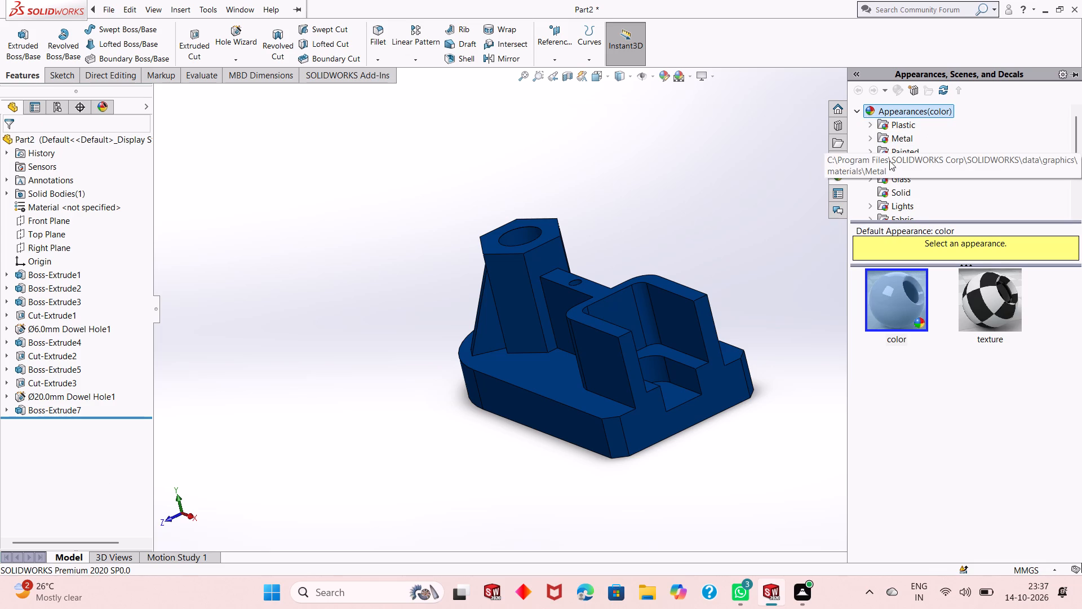
left_click(894, 139)
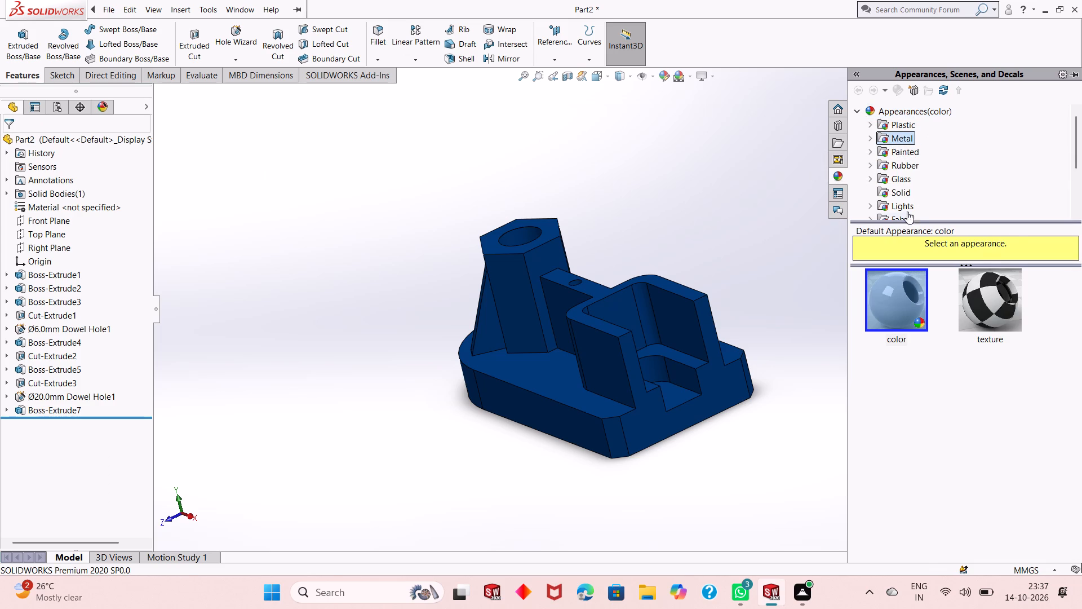
middle_click_drag(626, 277, 653, 354)
left_click_drag(902, 391, 542, 179)
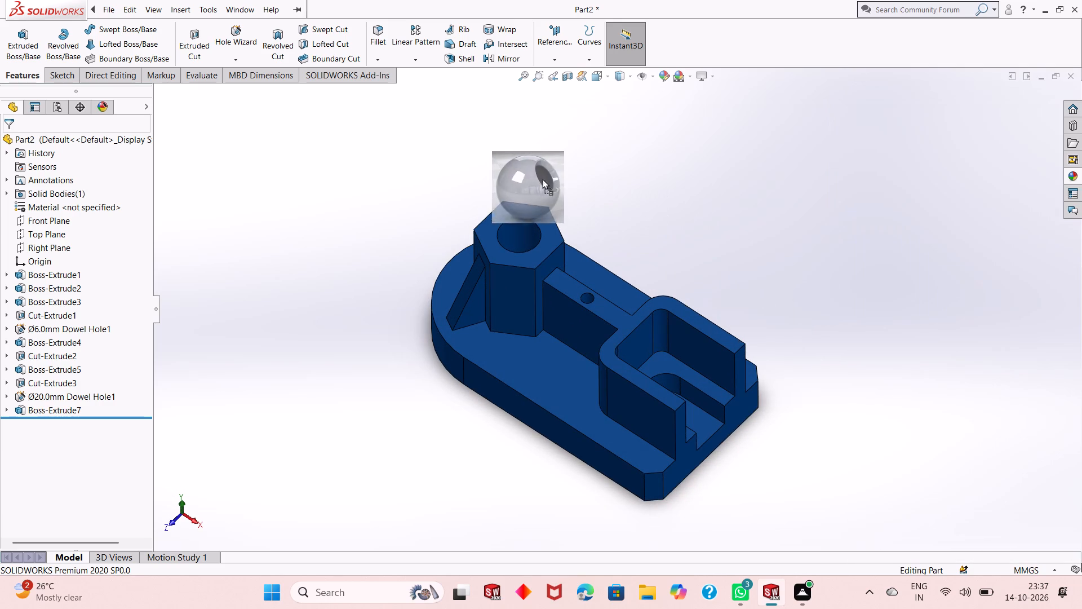
left_click_drag(542, 179, 530, 225)
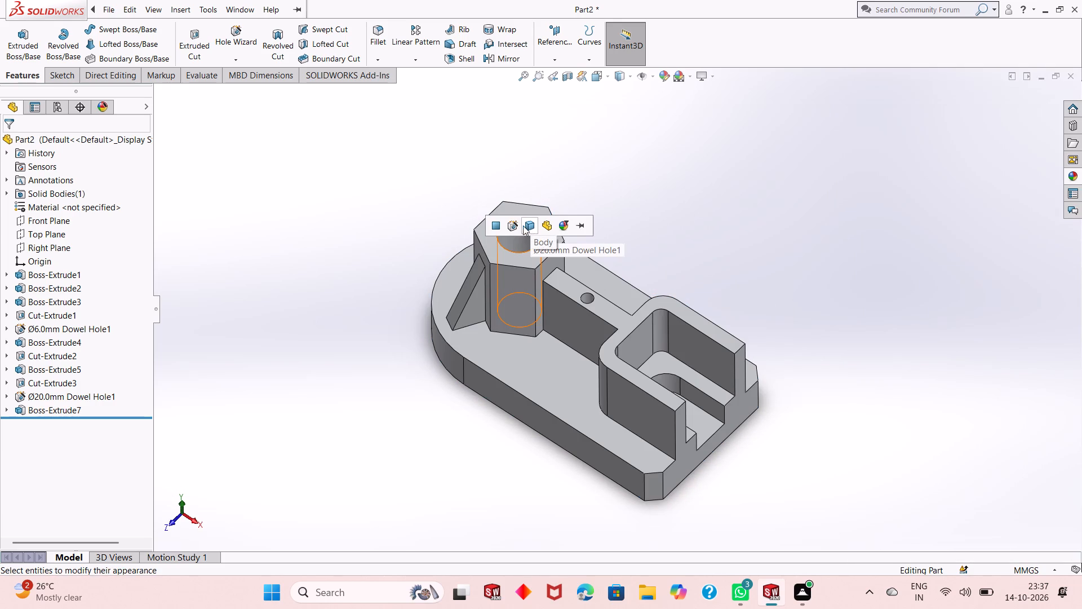
left_click(512, 226)
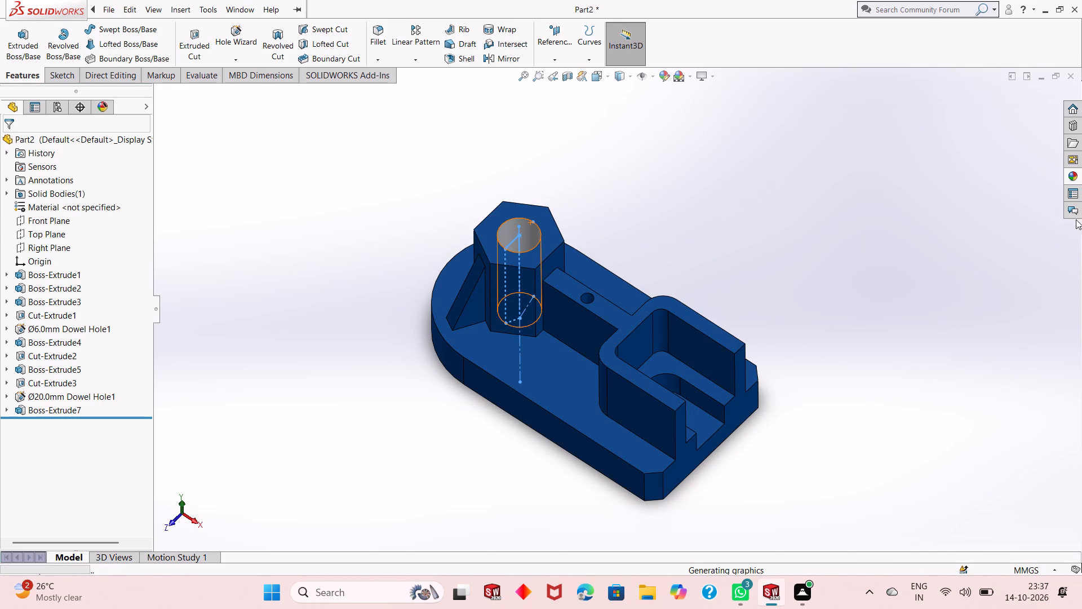
Apply the polished aluminum appearance to the 6 mm dowel hole in the connecting wall.
left_click(1071, 176)
left_click_drag(904, 382, 733, 302)
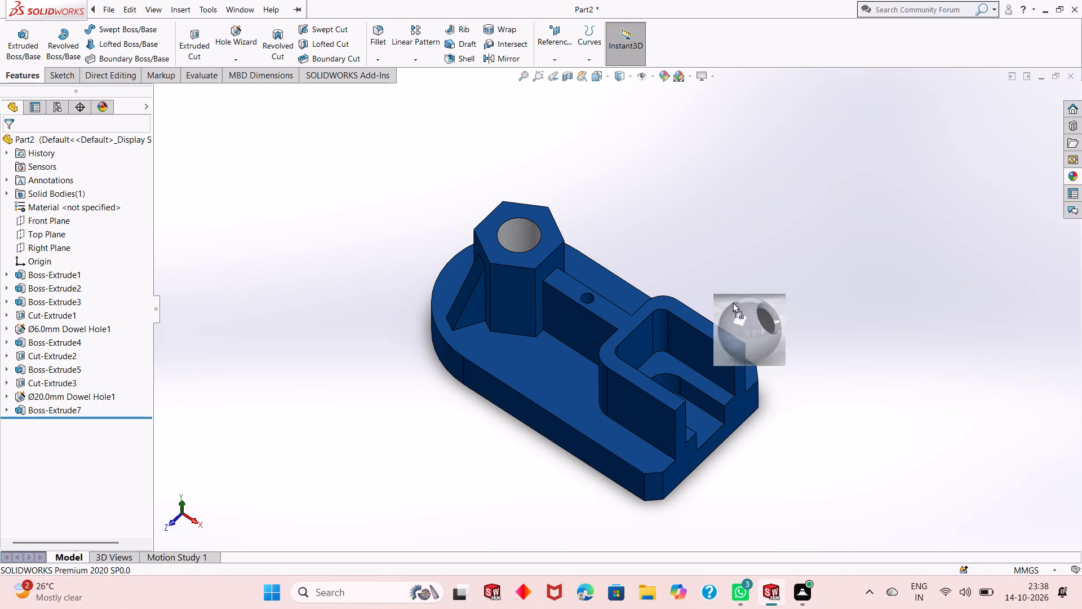
left_click_drag(733, 302, 586, 297)
left_click(586, 297)
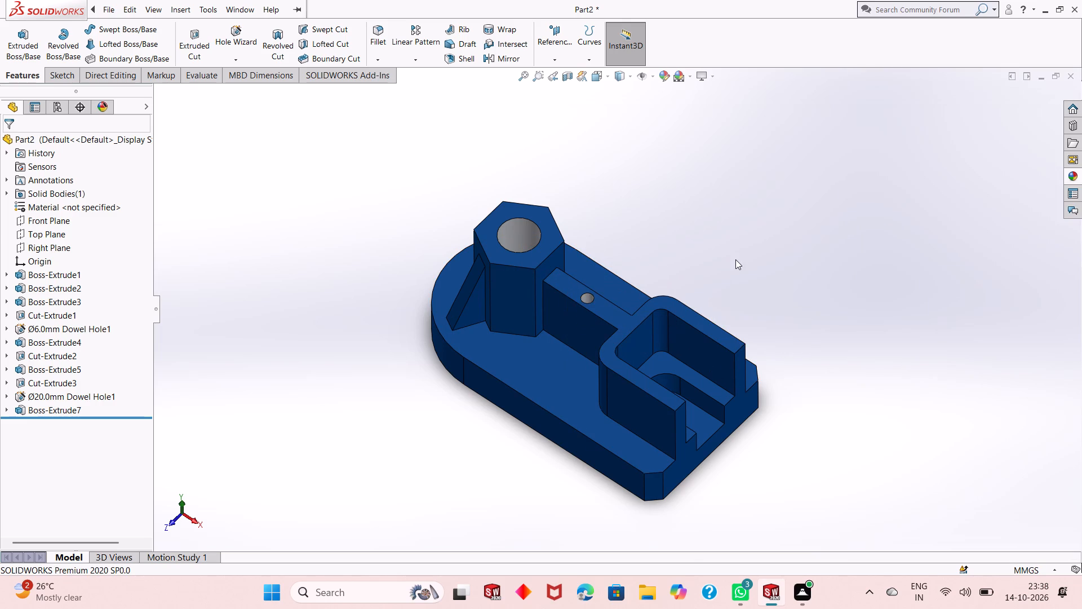
Apply the polished aluminum appearance to the round-ended slot cut feature, Cut-Extrude1.
left_click(1072, 178)
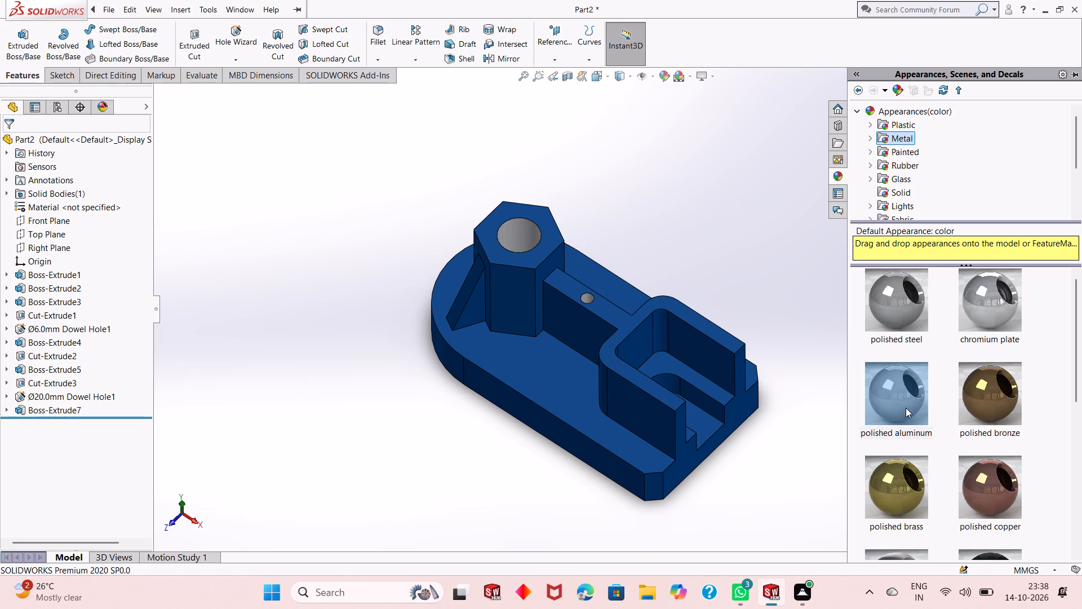
middle_click_drag(475, 364, 520, 203)
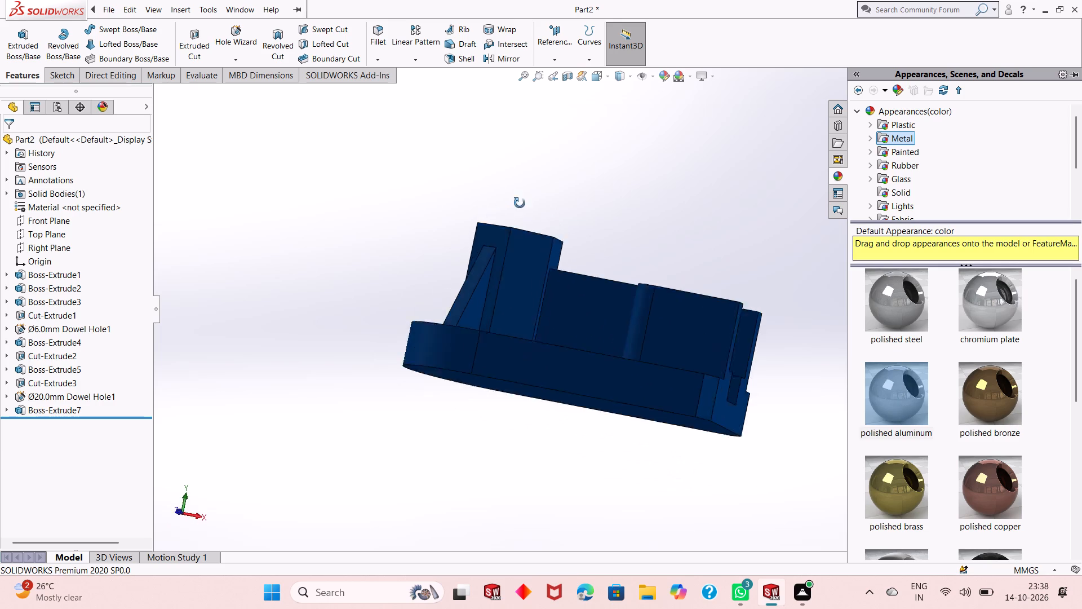
middle_click_drag(520, 203, 547, 311)
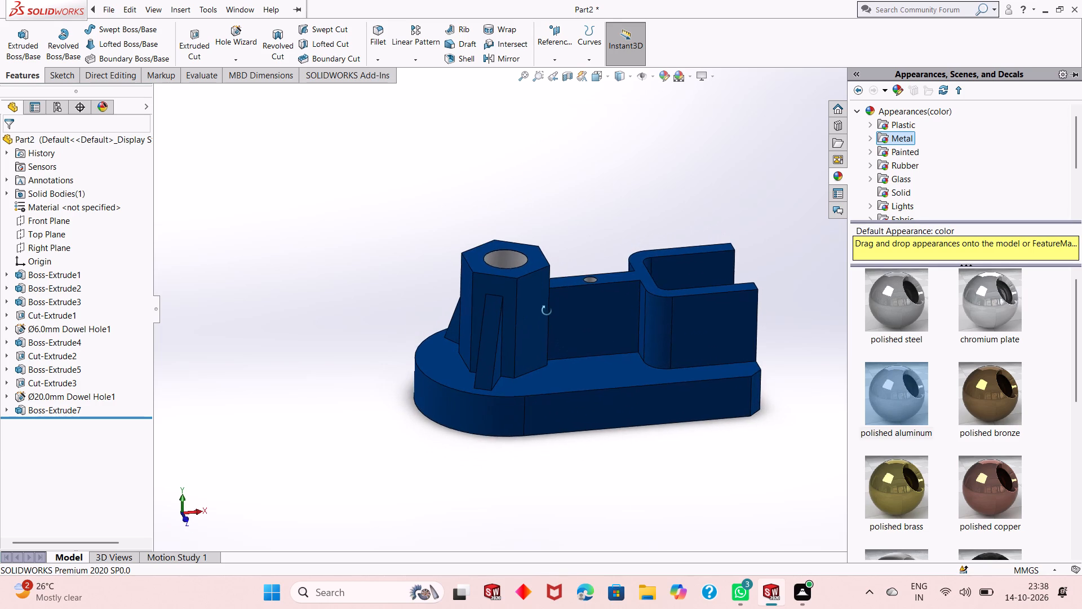
middle_click_drag(547, 311, 546, 321)
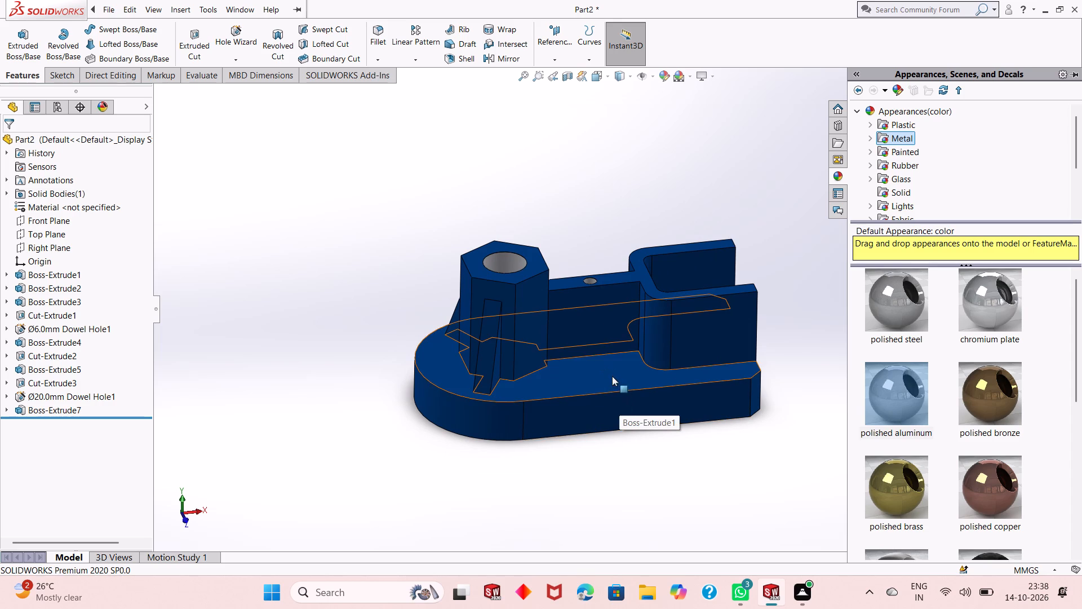
middle_click_drag(600, 359, 523, 374)
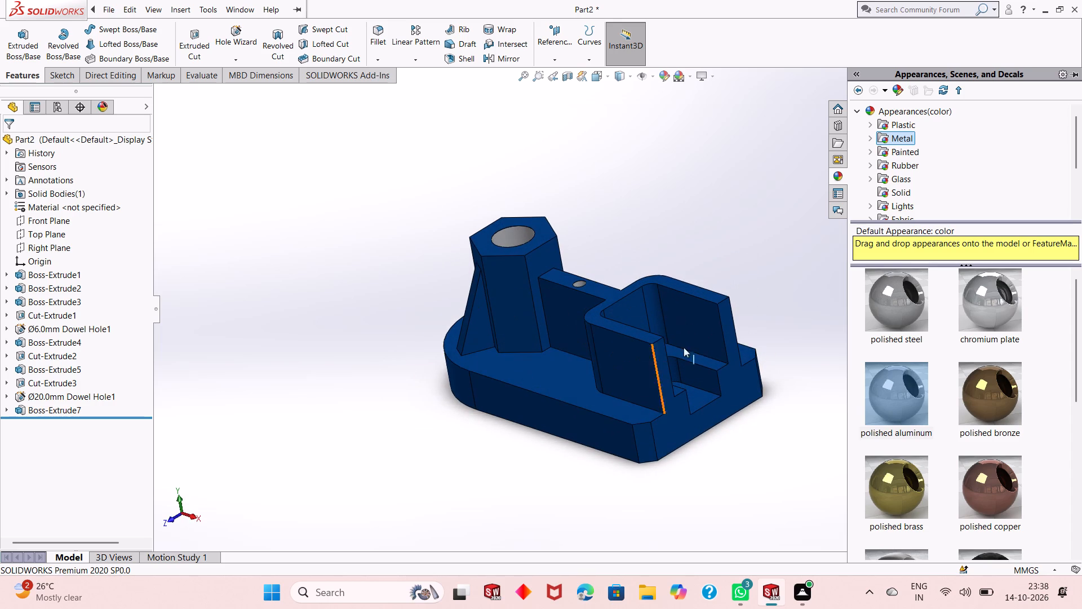
middle_click_drag(796, 341, 777, 329)
left_click_drag(897, 394, 678, 367)
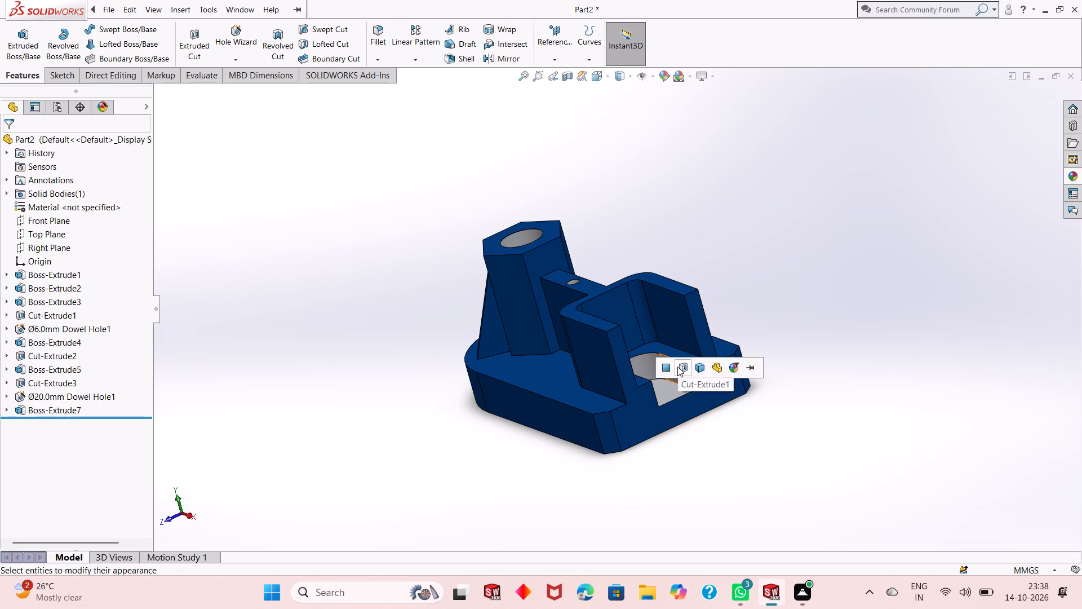
left_click(677, 367)
Examine the coloured part, its holes and its slot from above and from several angles.
middle_click_drag(720, 319, 675, 351)
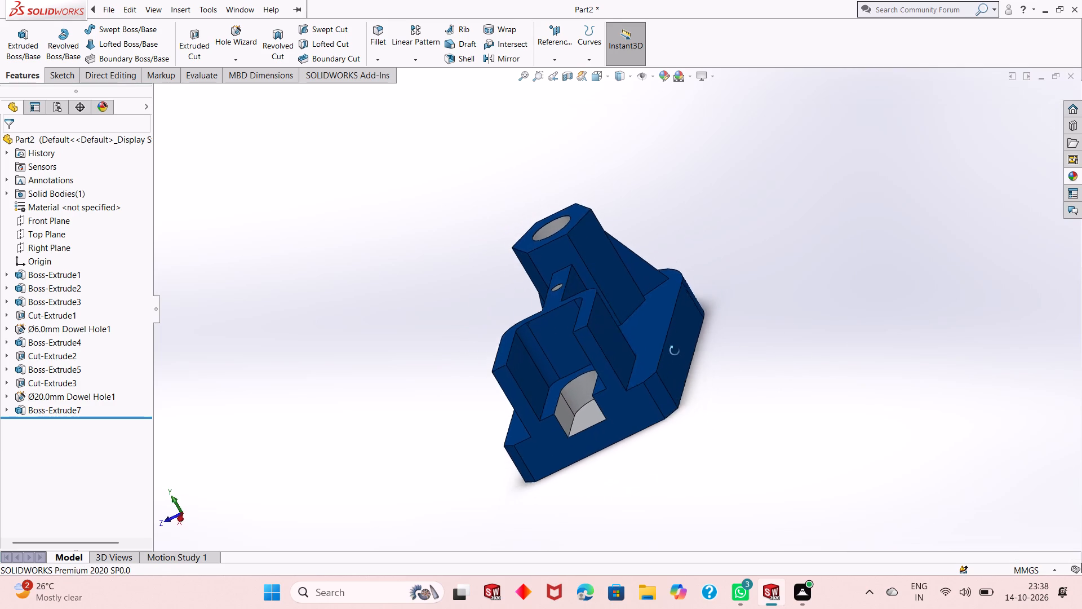
middle_click_drag(675, 351, 773, 374)
middle_click_drag(649, 308, 645, 429)
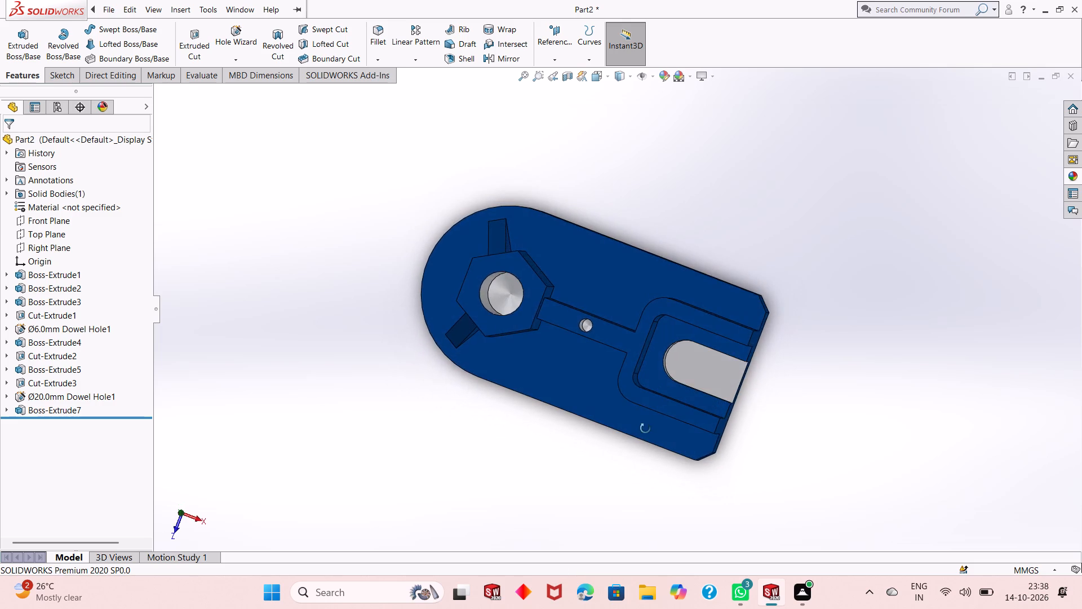
middle_click_drag(645, 429, 647, 294)
scroll(609, 294, "down", 2)
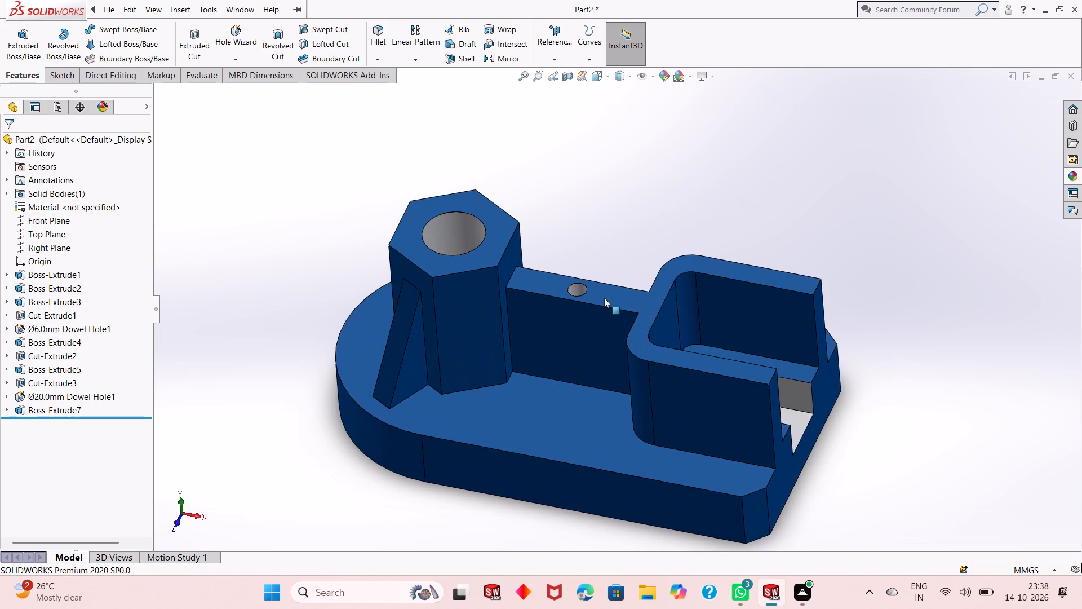
scroll(601, 305, "up", 1)
middle_click_drag(601, 305, 601, 291)
scroll(586, 251, "down", 3)
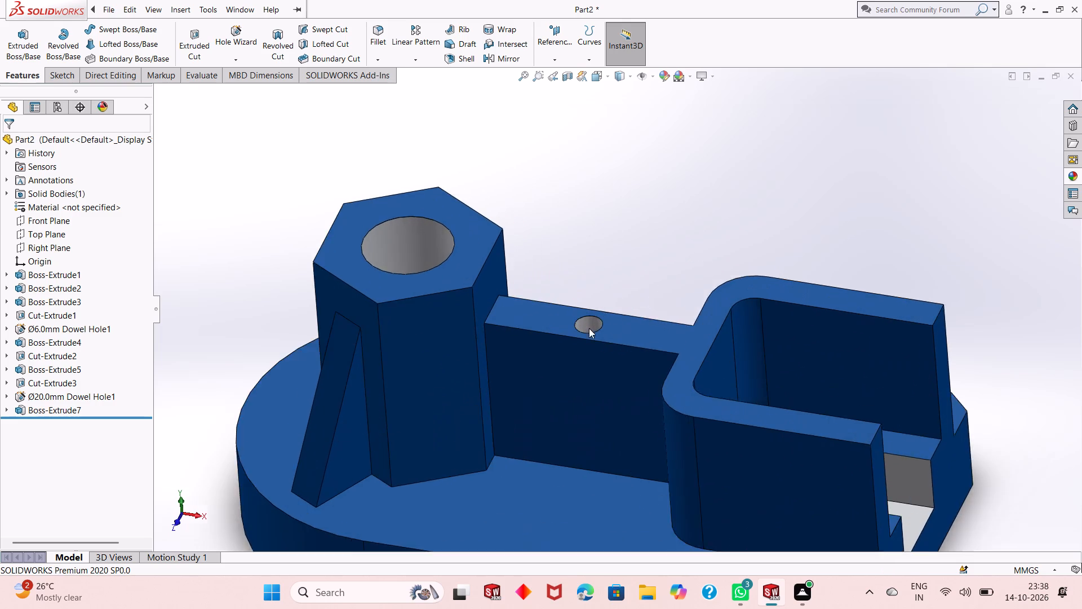
scroll(589, 329, "up", 4)
middle_click_drag(624, 386, 623, 367)
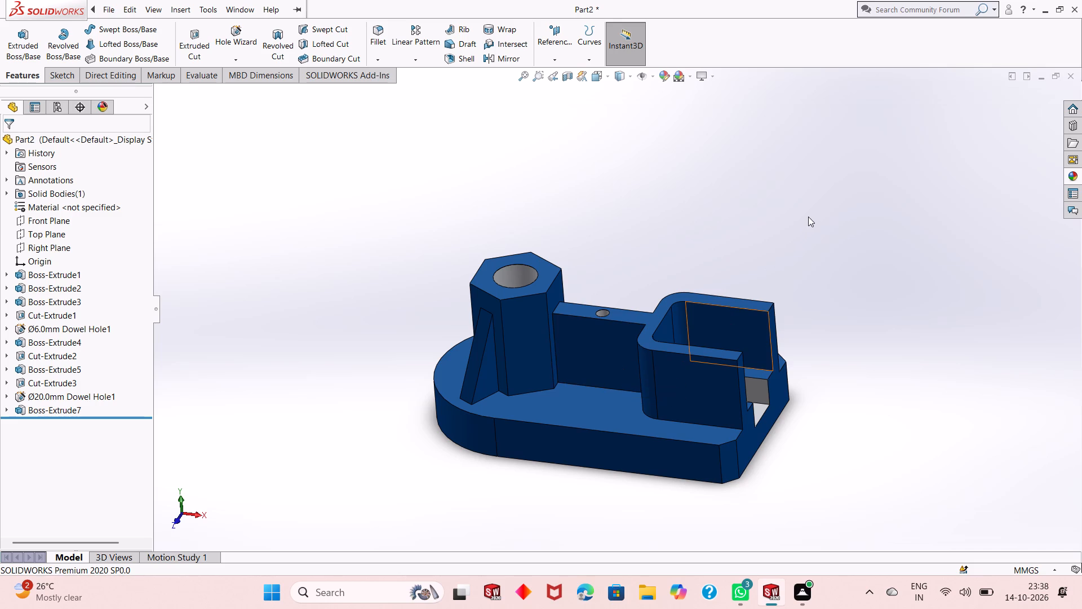
Save the part in the Downloads folder as a SOLIDWORKS Part named Hex pedestal slider.
key("ctrl+s")
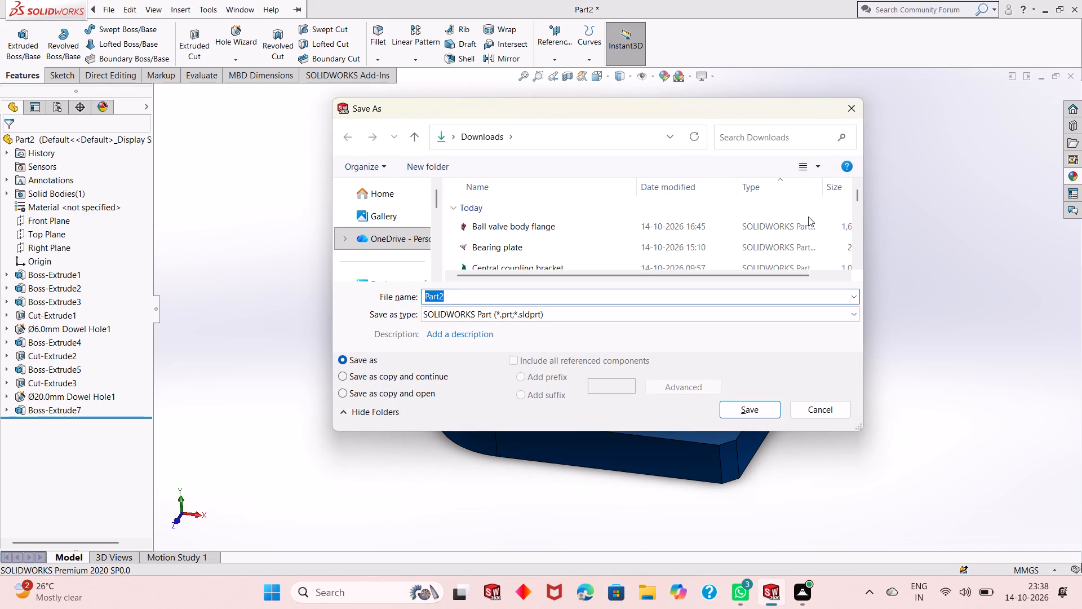
type("Hex")
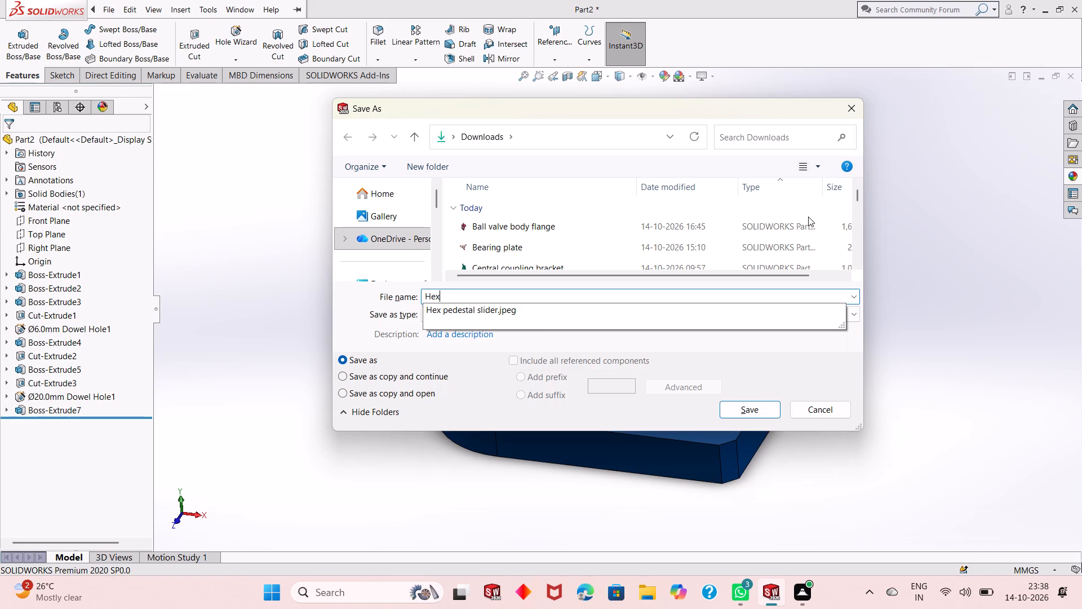
key("space")
type("pedestal")
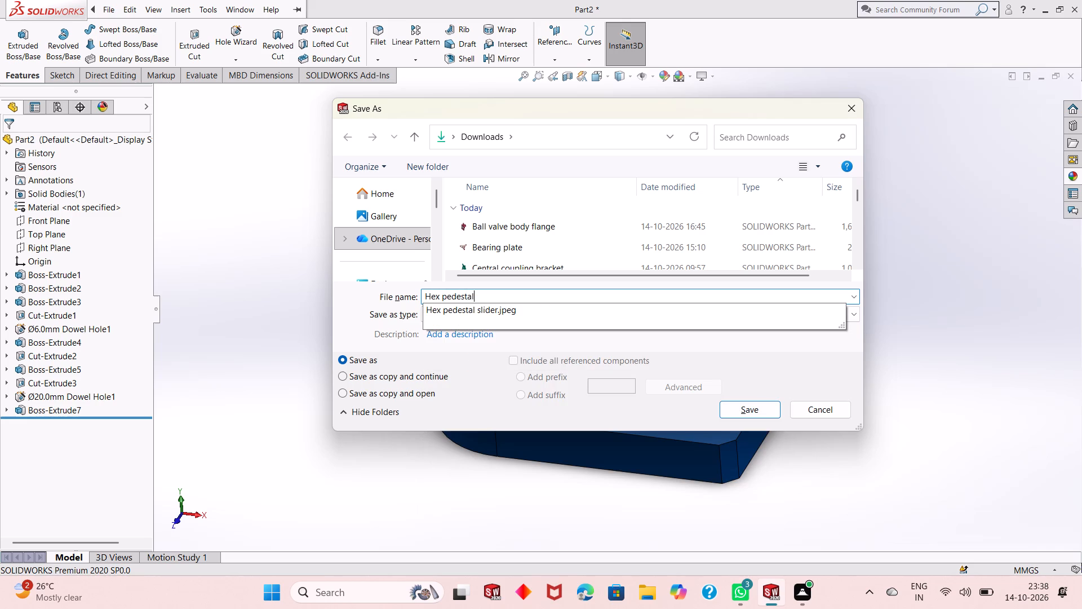
key("space")
type("slider")
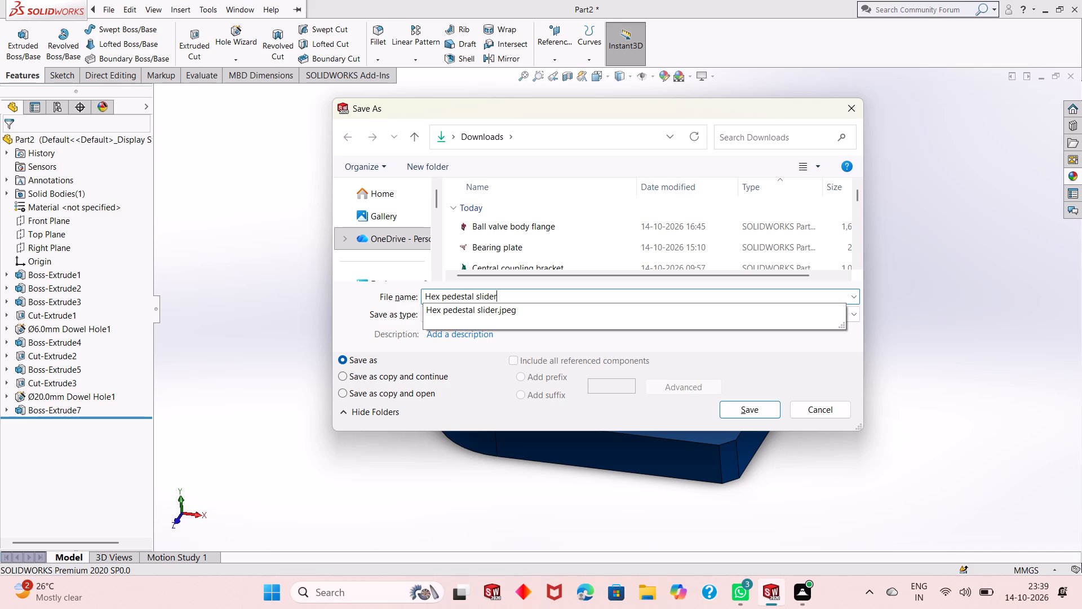
key("Return")
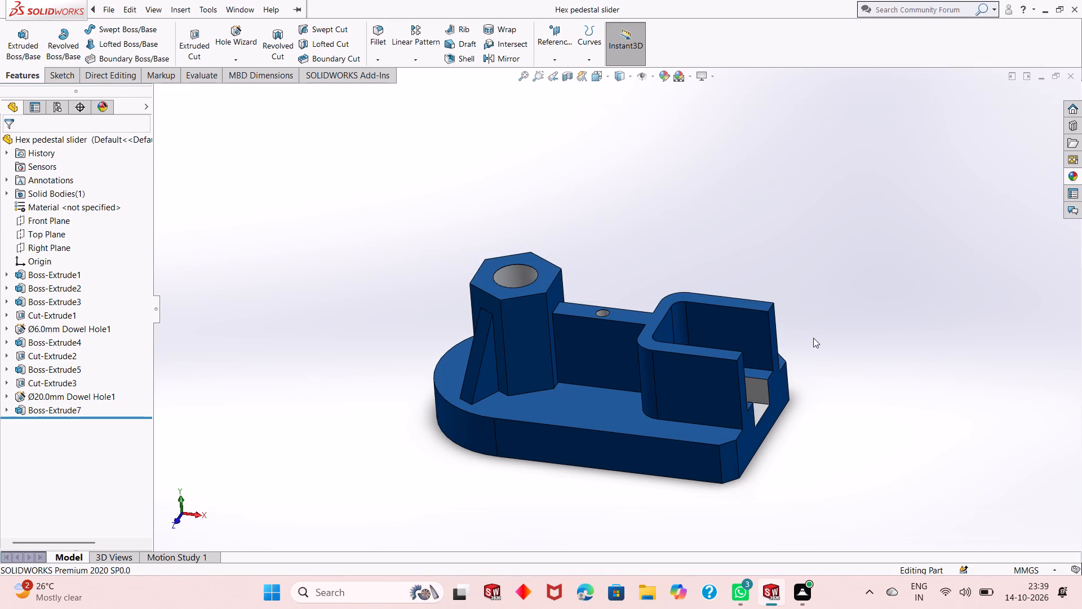
Save a PDF copy of the part in the Downloads folder under the name Hex pedestal slider.
left_click(341, 152)
left_click(347, 9)
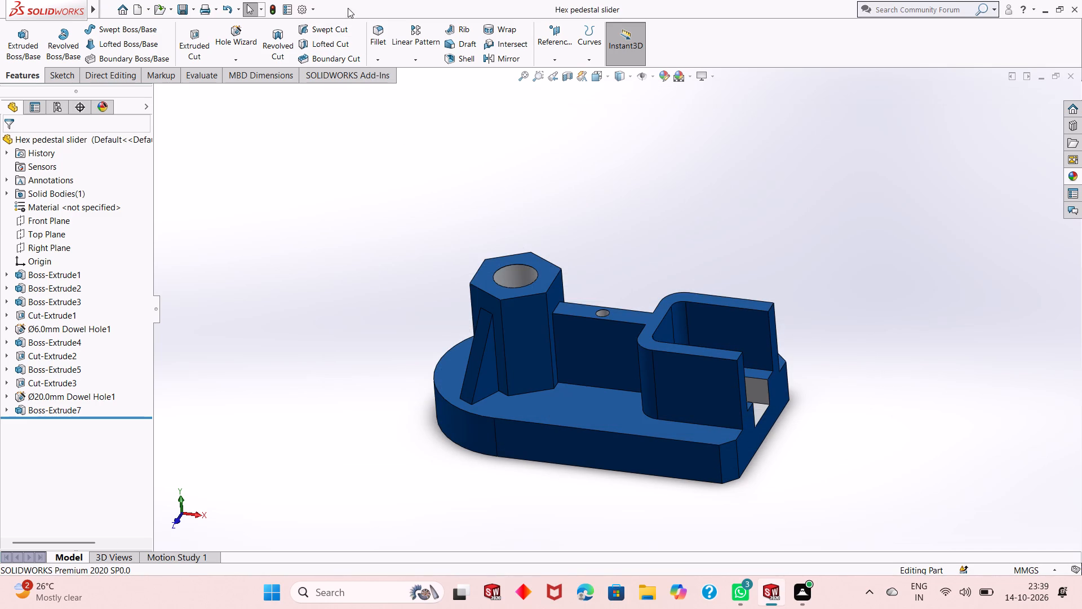
left_click(194, 6)
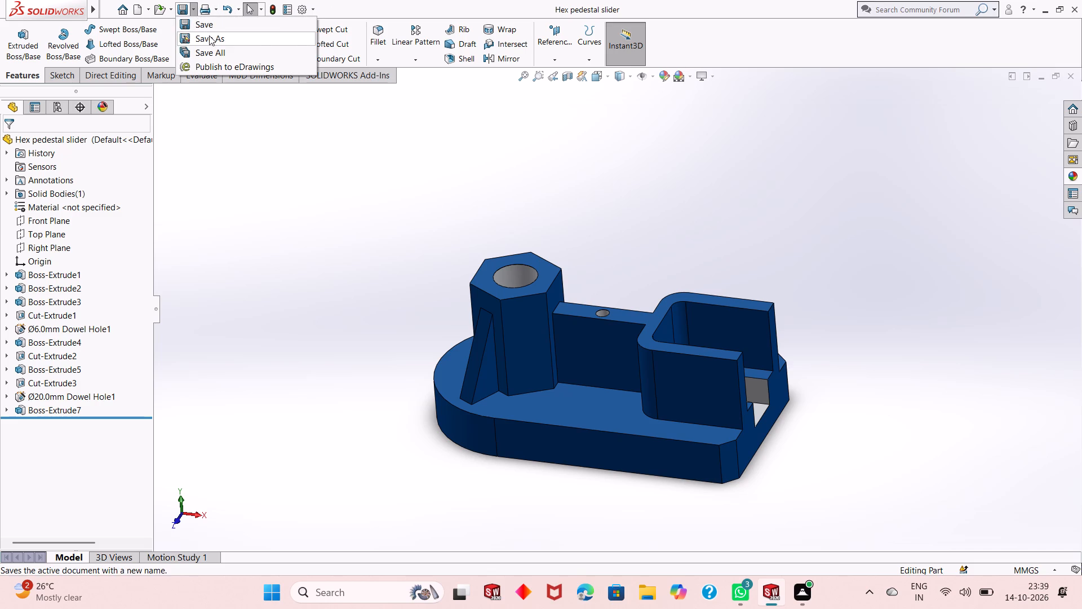
left_click(209, 36)
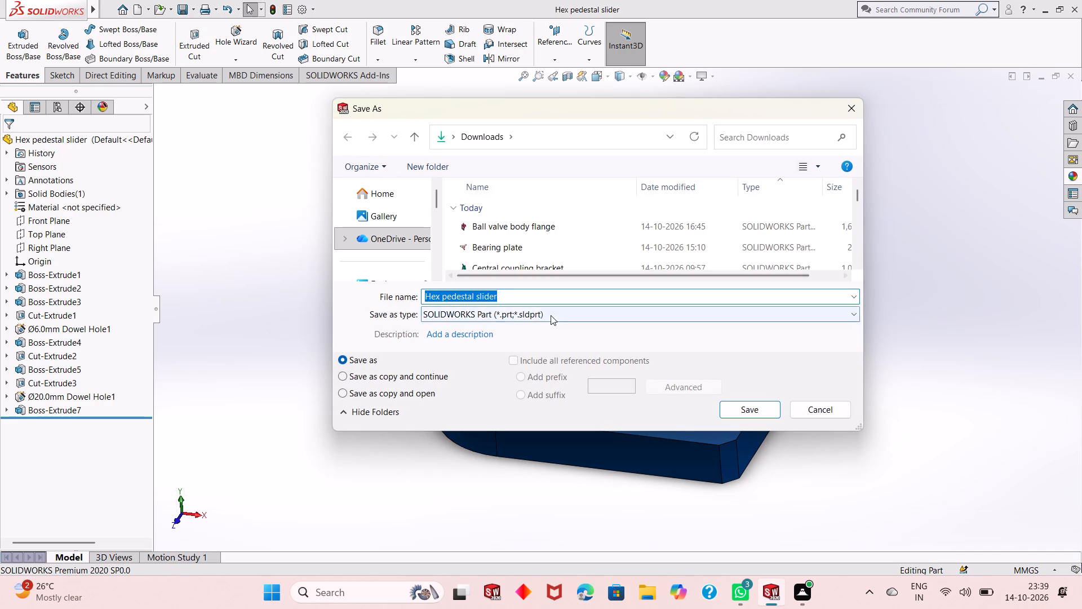
left_click(551, 315)
left_click(587, 87)
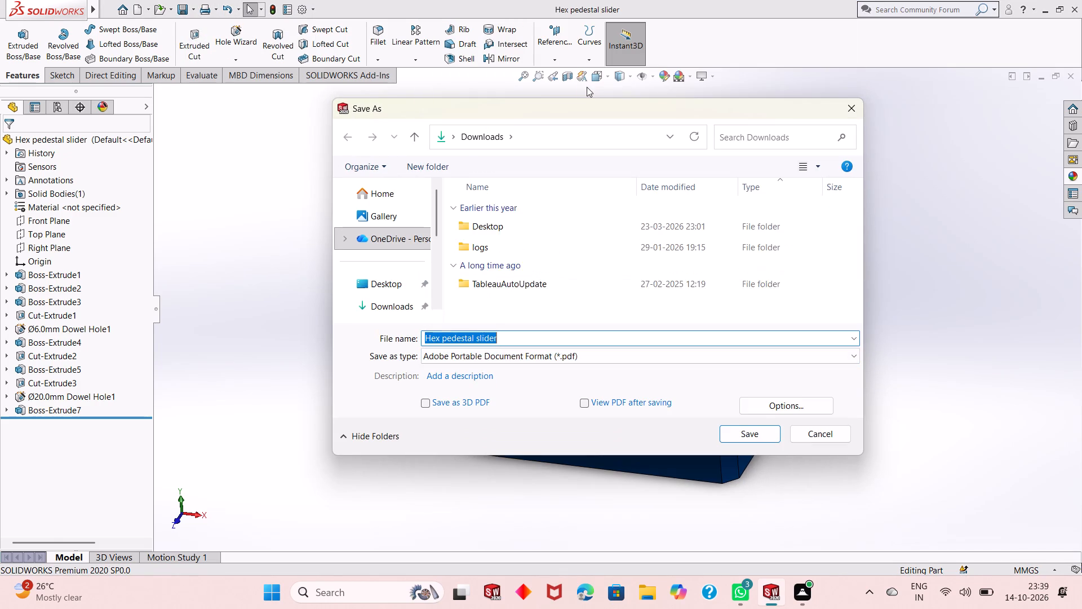
left_click(738, 435)
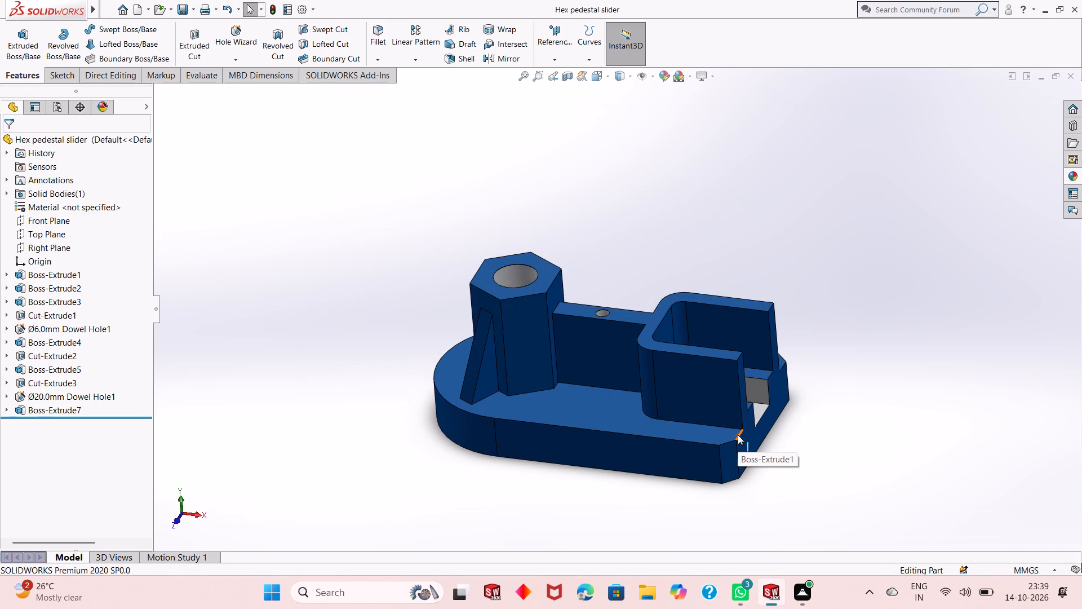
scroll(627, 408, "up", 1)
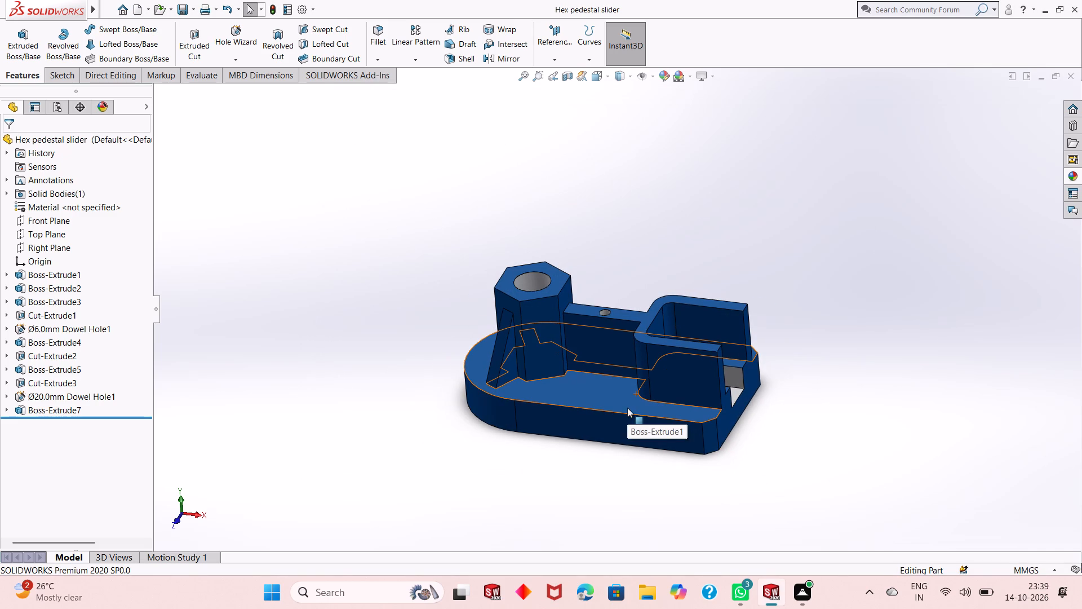